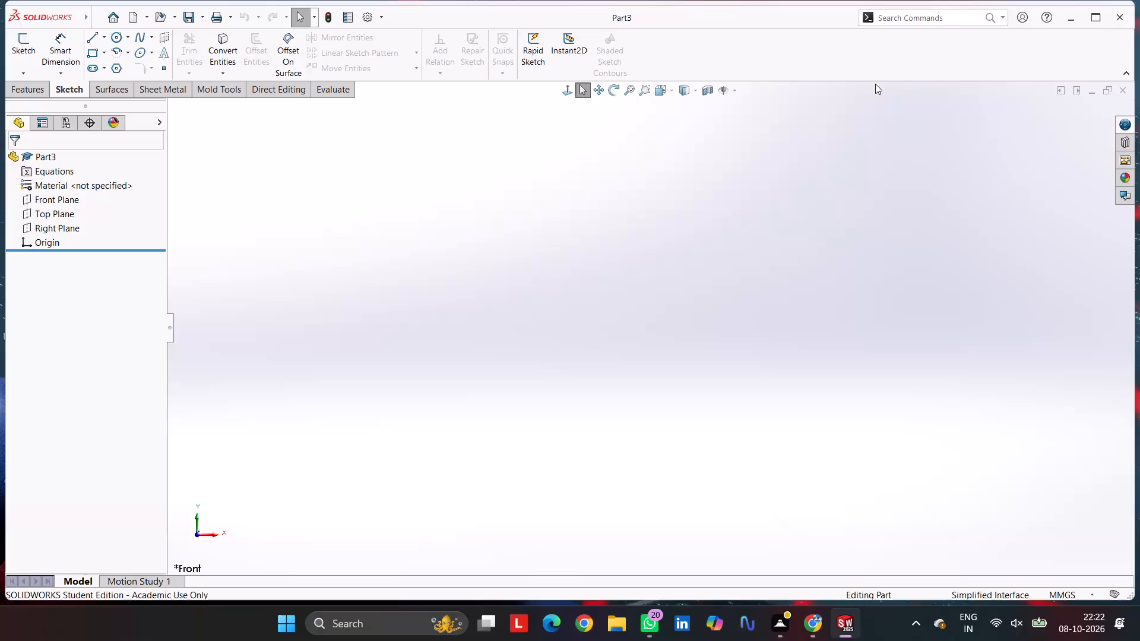
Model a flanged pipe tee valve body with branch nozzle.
Start a new sketch on the Front Plane.
left_click(1092, 18)
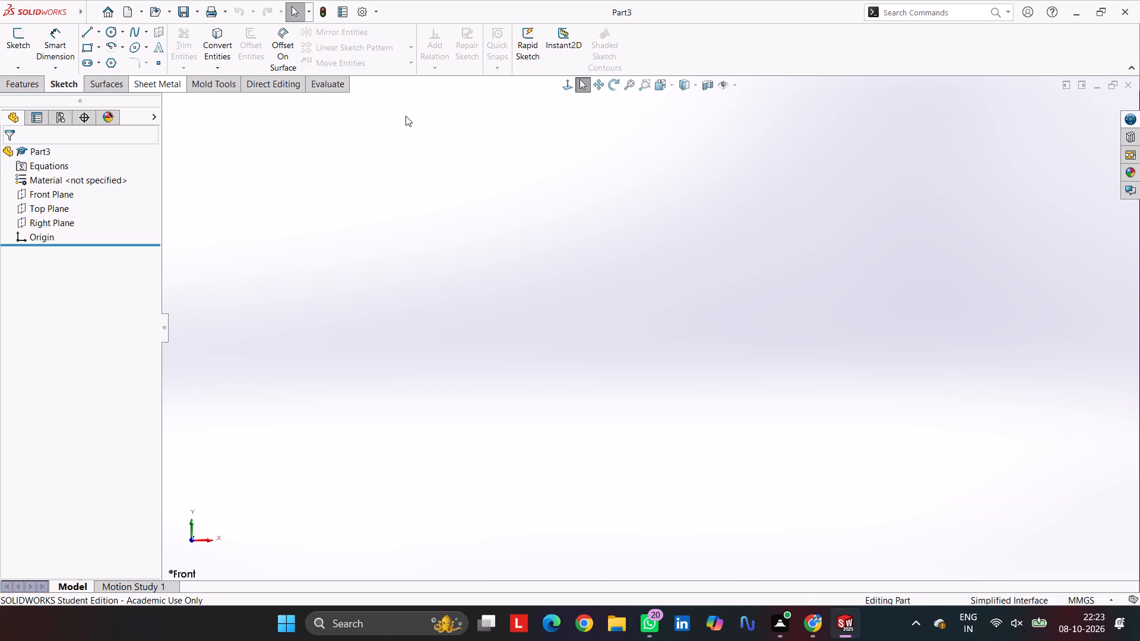
key("ctrl+7")
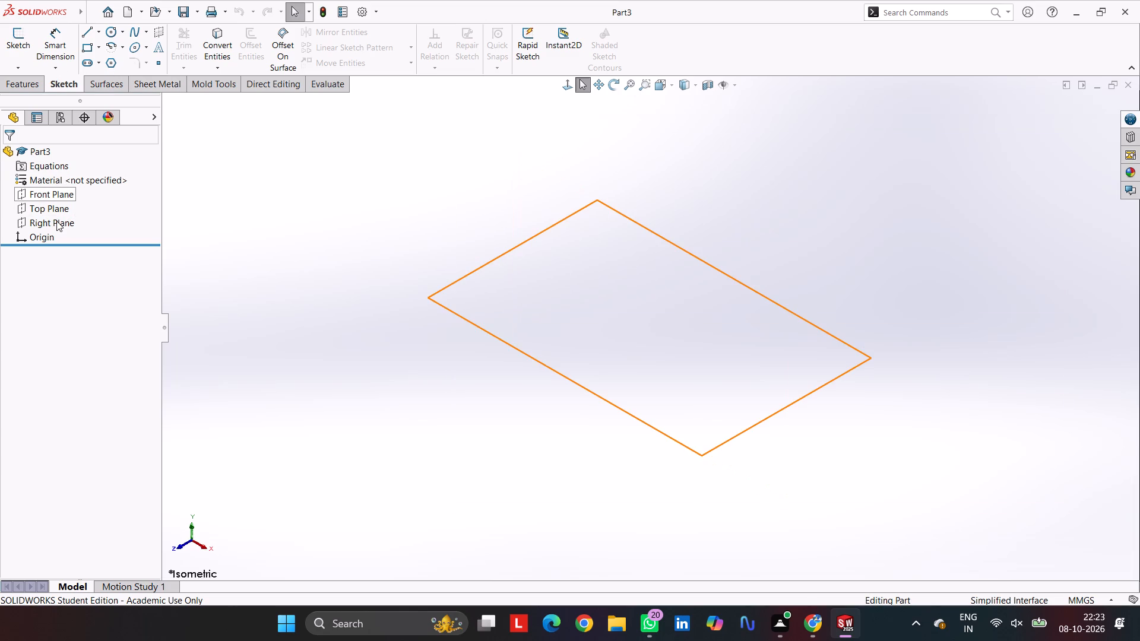
left_click(56, 198)
left_click(0, 26)
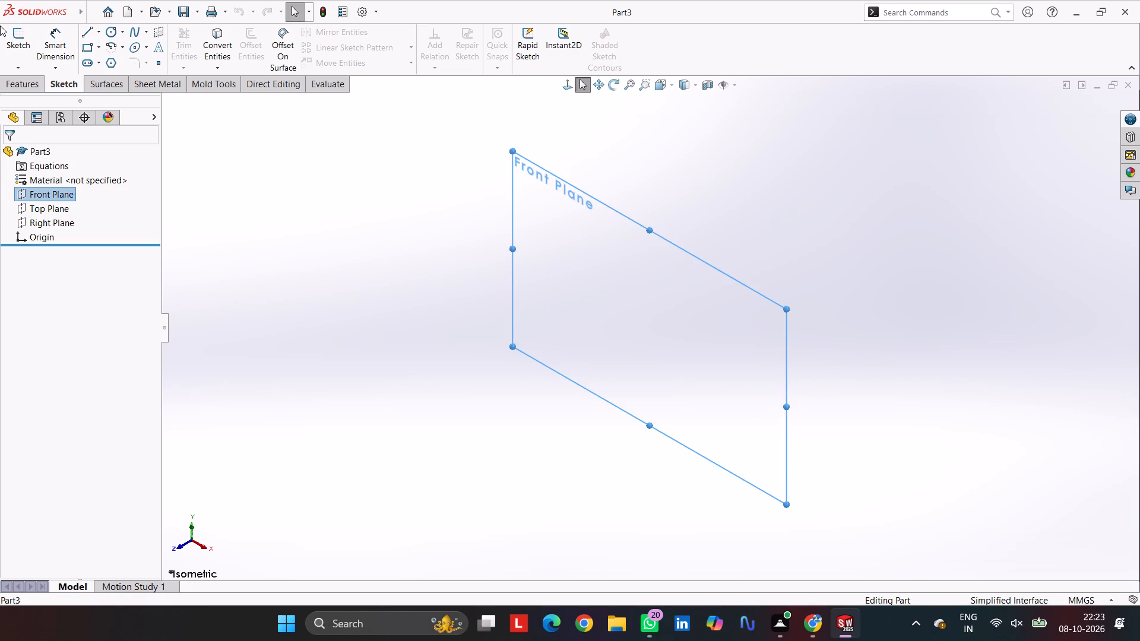
left_click(12, 33)
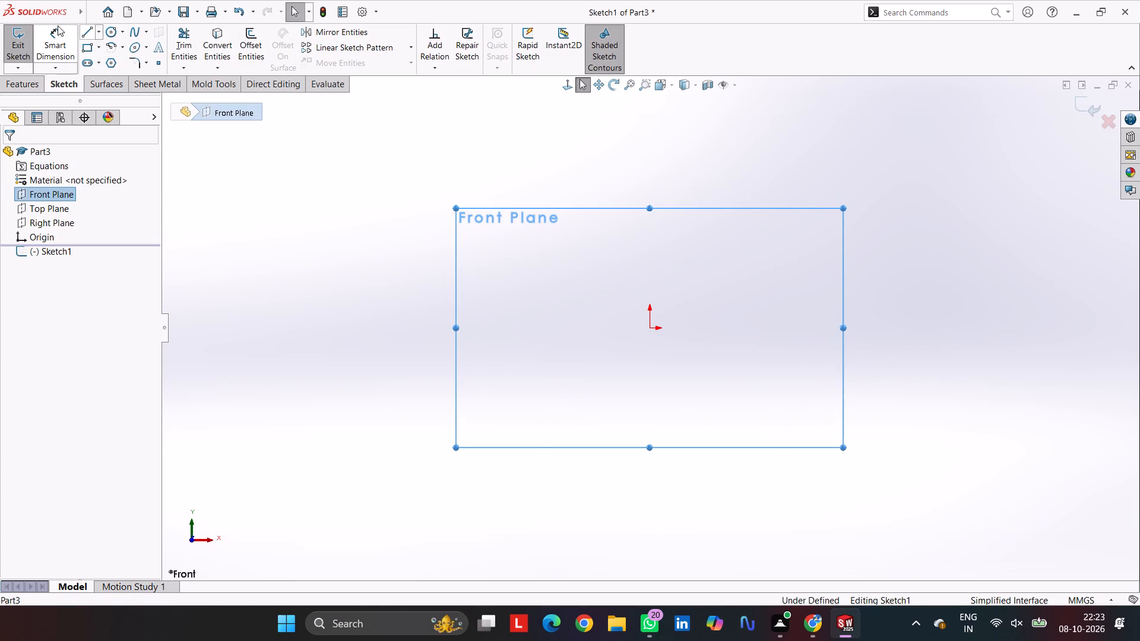
Draw a horizontal and a vertical infinite-length construction line through the origin.
left_click(87, 28)
left_click(62, 251)
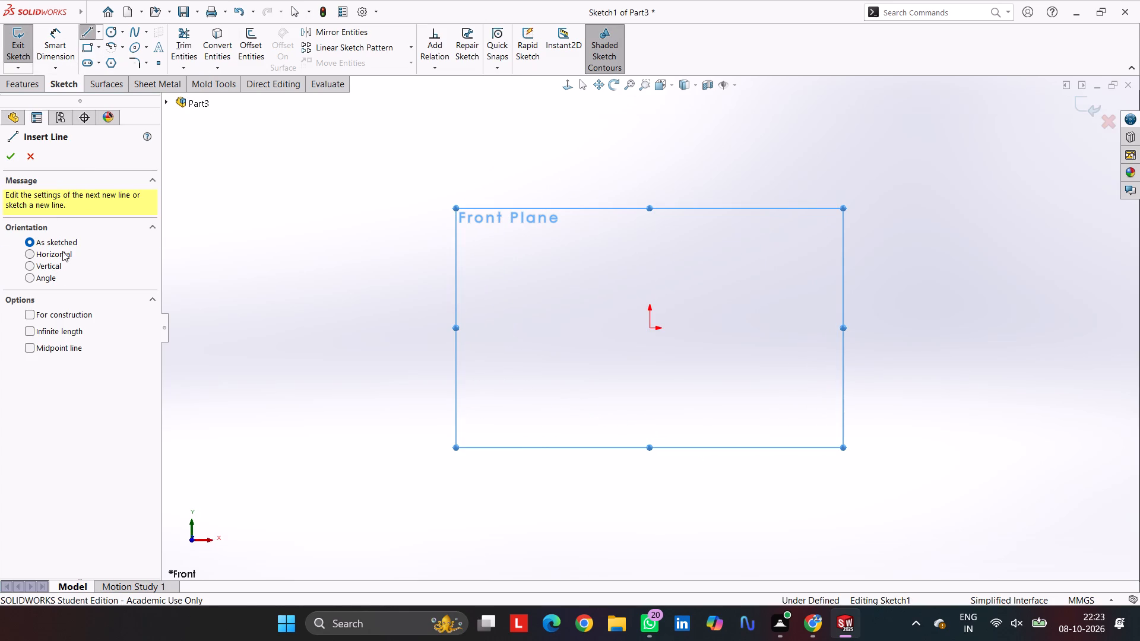
left_click(65, 333)
left_click(69, 312)
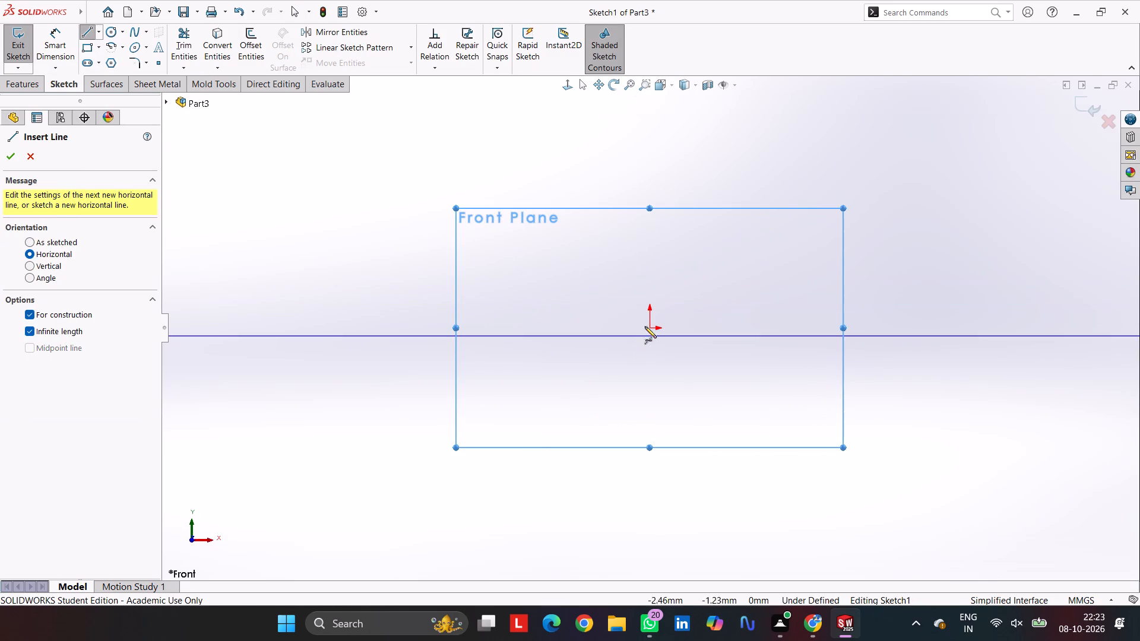
left_click(652, 328)
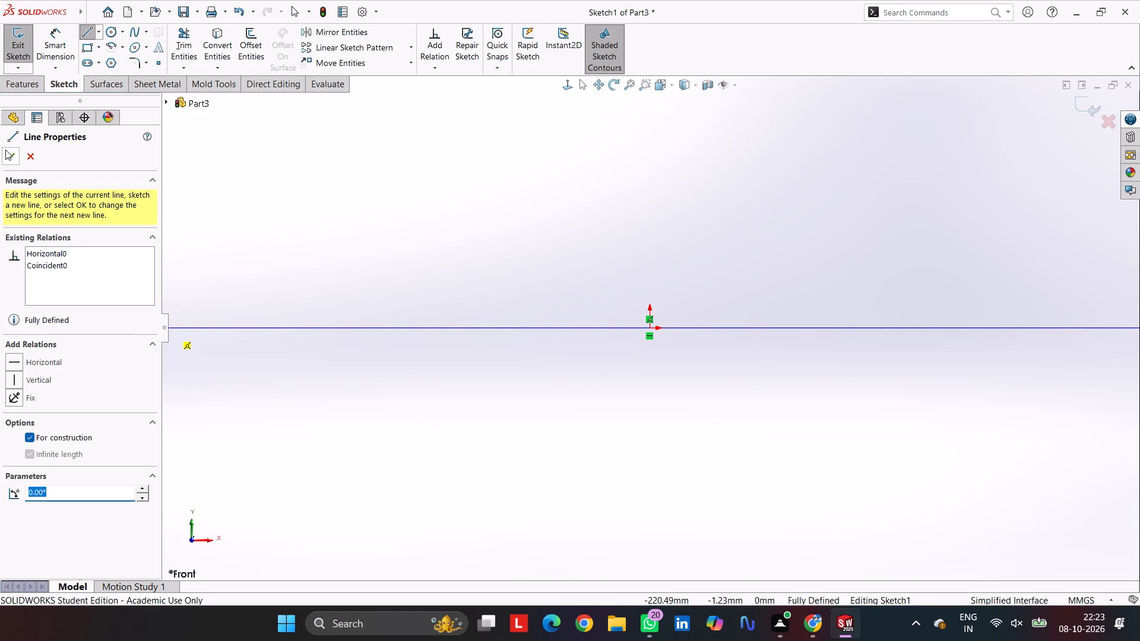
left_click(5, 150)
left_click(46, 271)
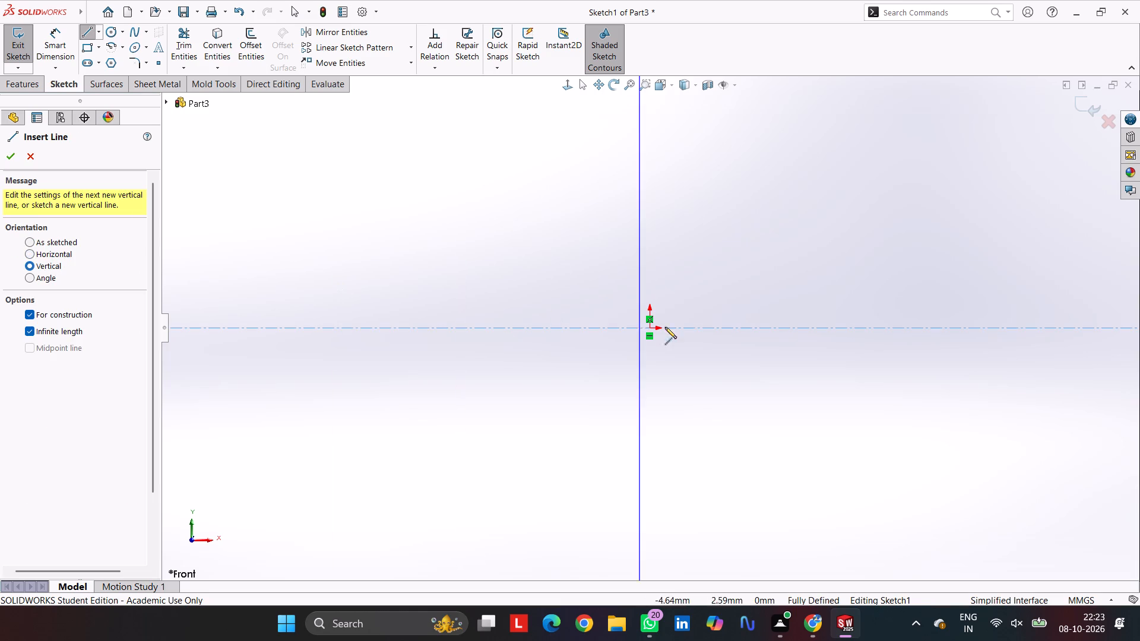
left_click(651, 327)
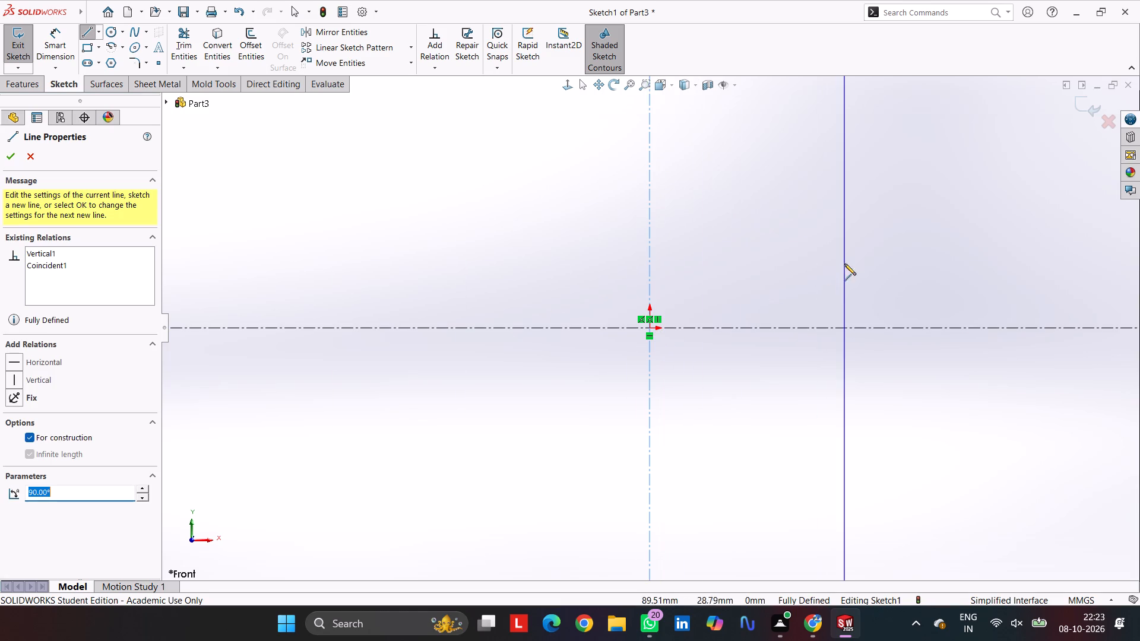
left_click(18, 156)
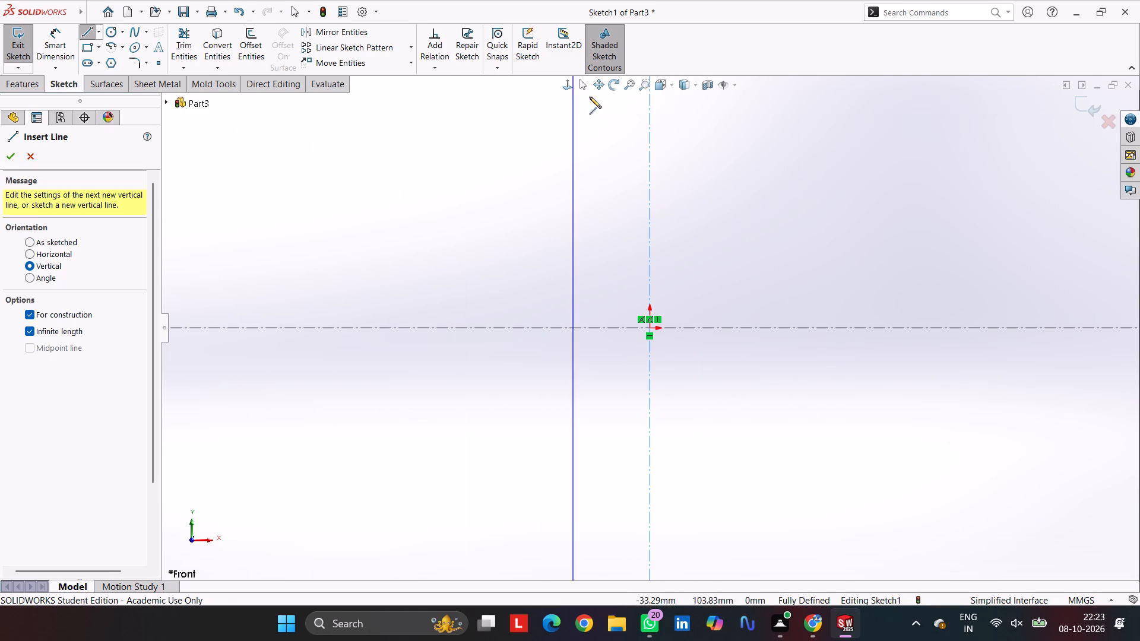
left_click(48, 49)
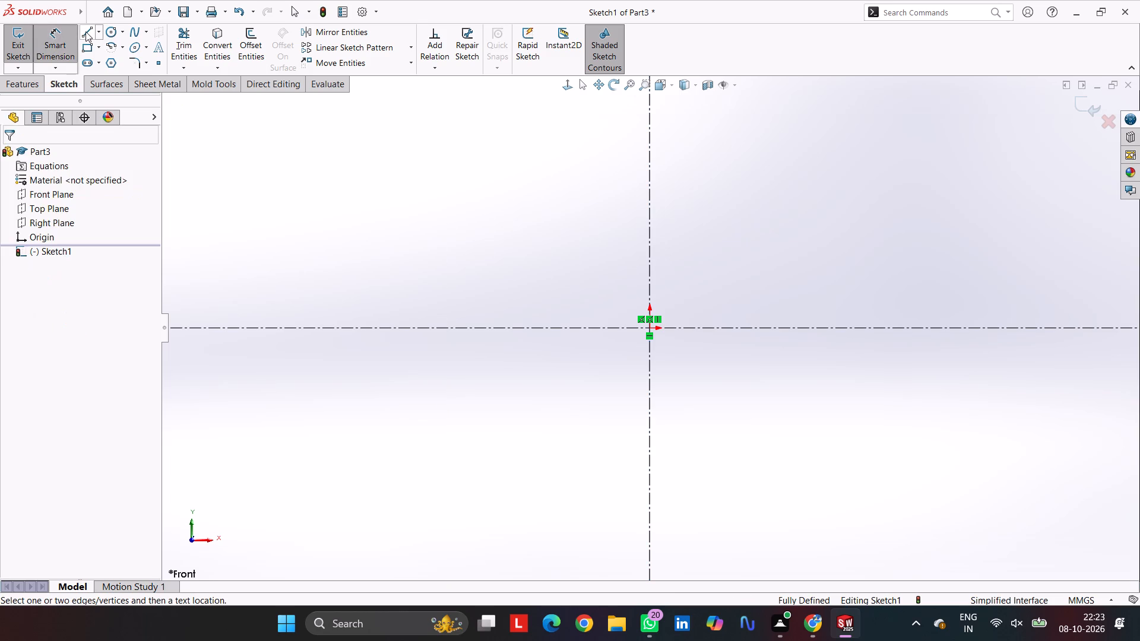
Draw the profile's base along the horizontal centerline left of the origin, about 31 mm long, with a 14 mm rise and a 4 mm leftward ledge.
left_click(85, 31)
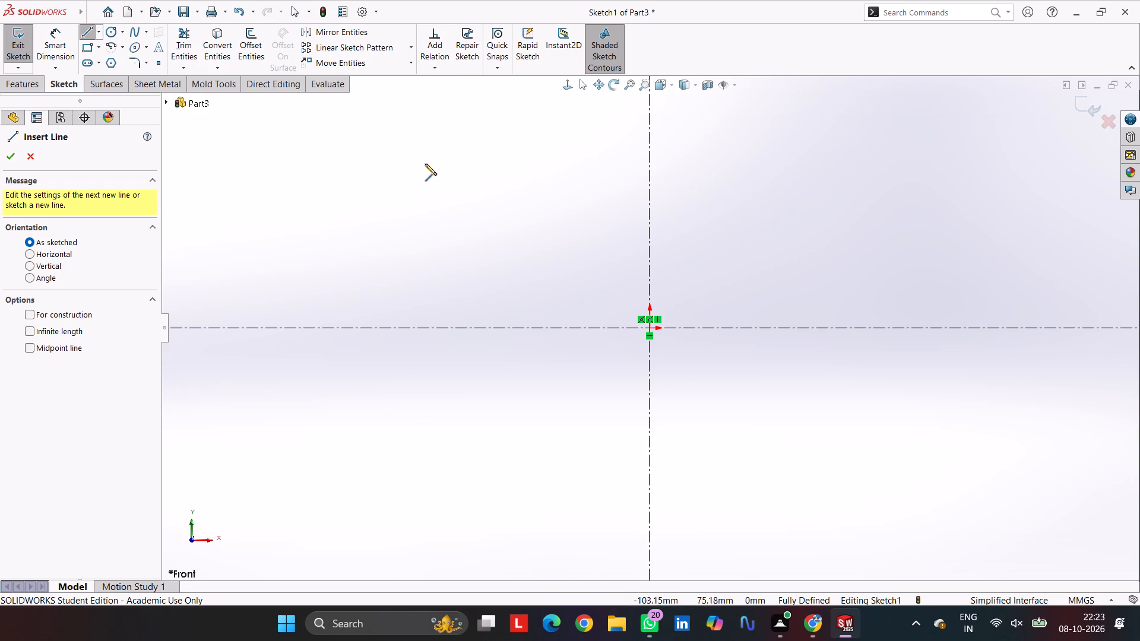
left_click(445, 326)
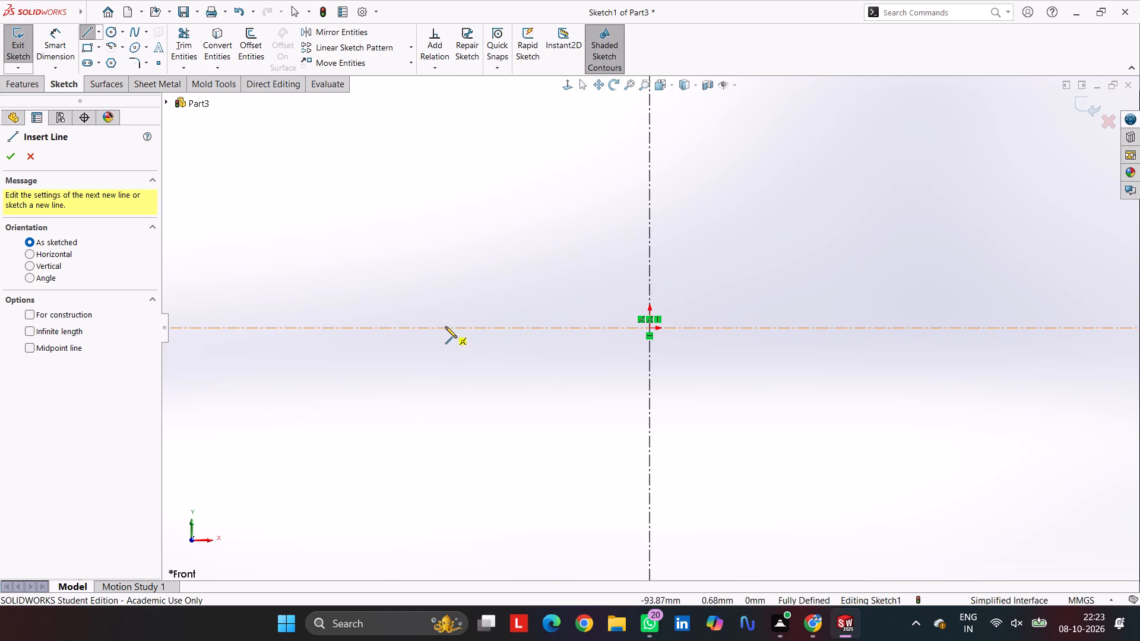
left_click(512, 326)
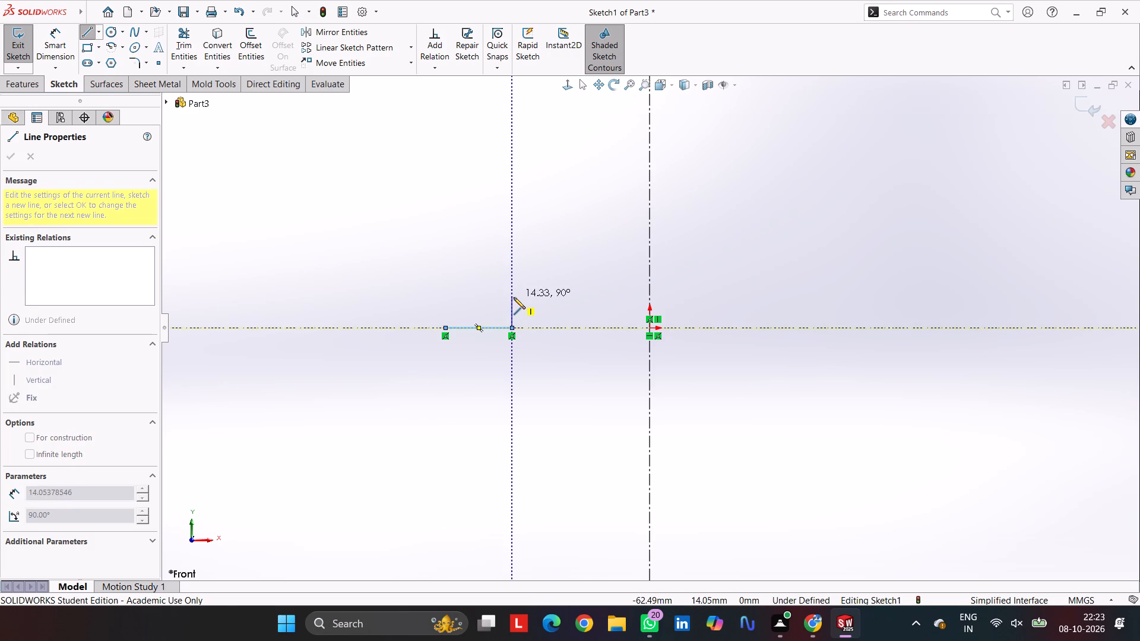
left_click(514, 297)
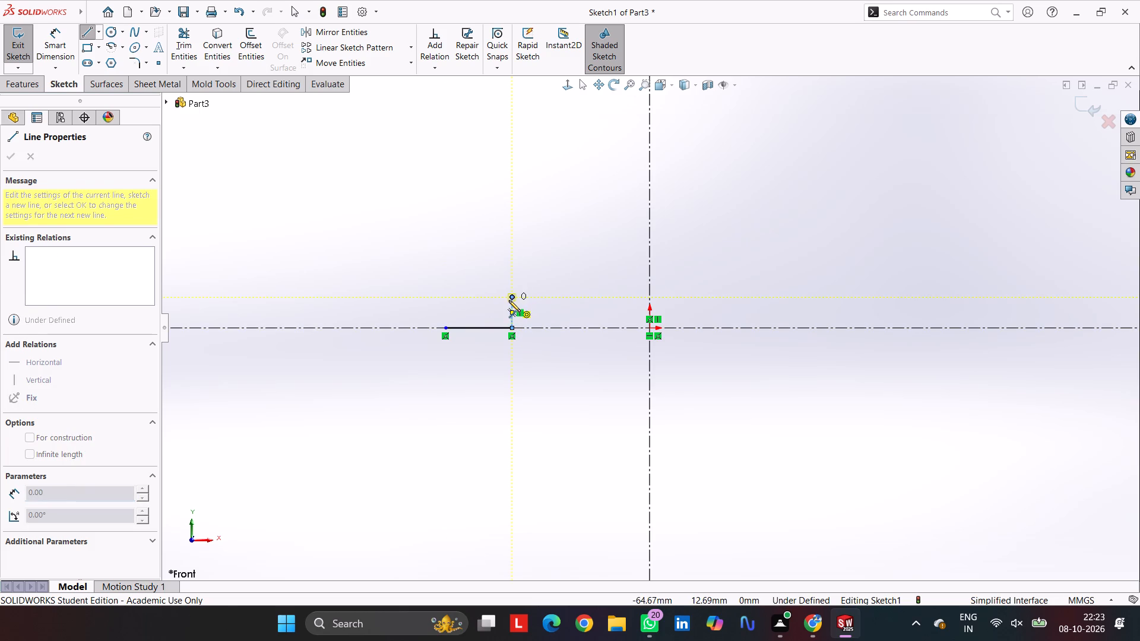
left_click(503, 300)
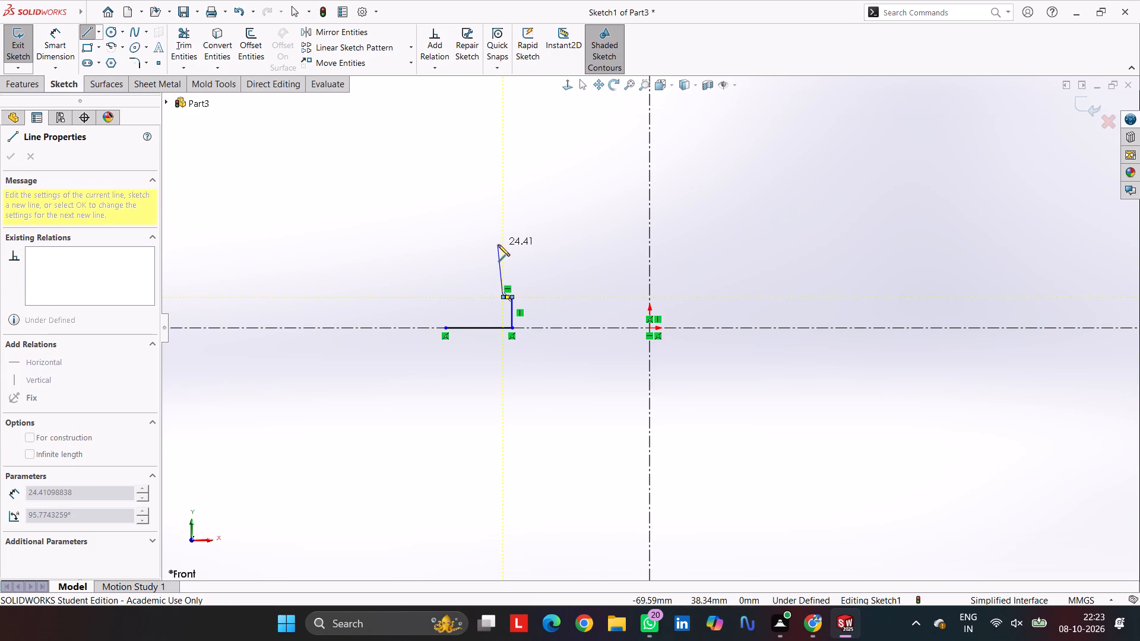
left_click(498, 245)
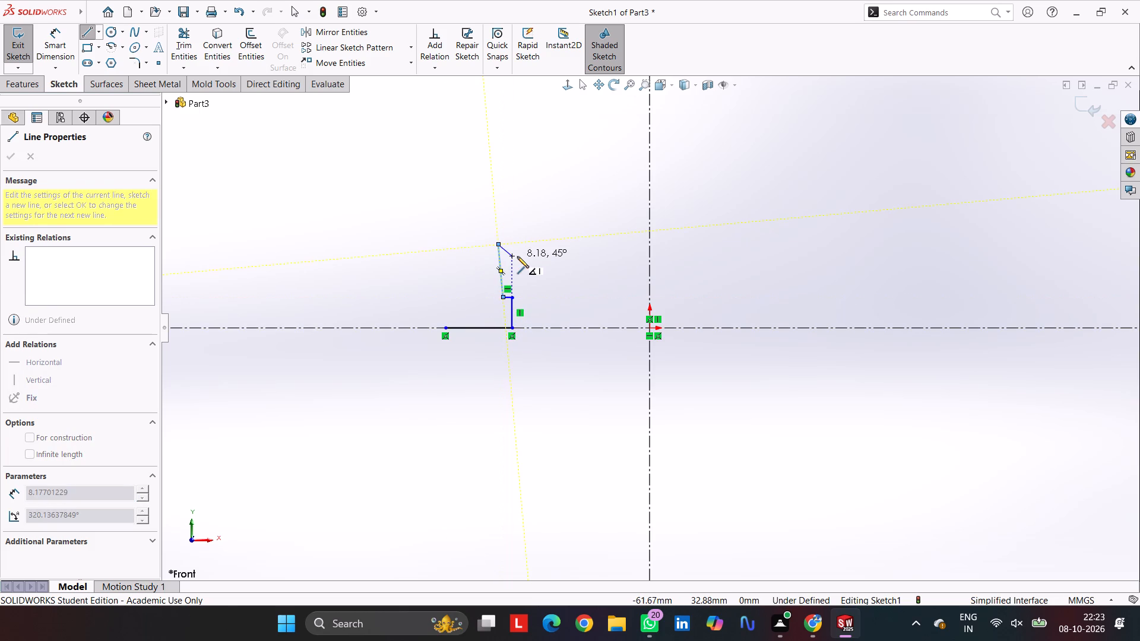
key("ctrl+z")
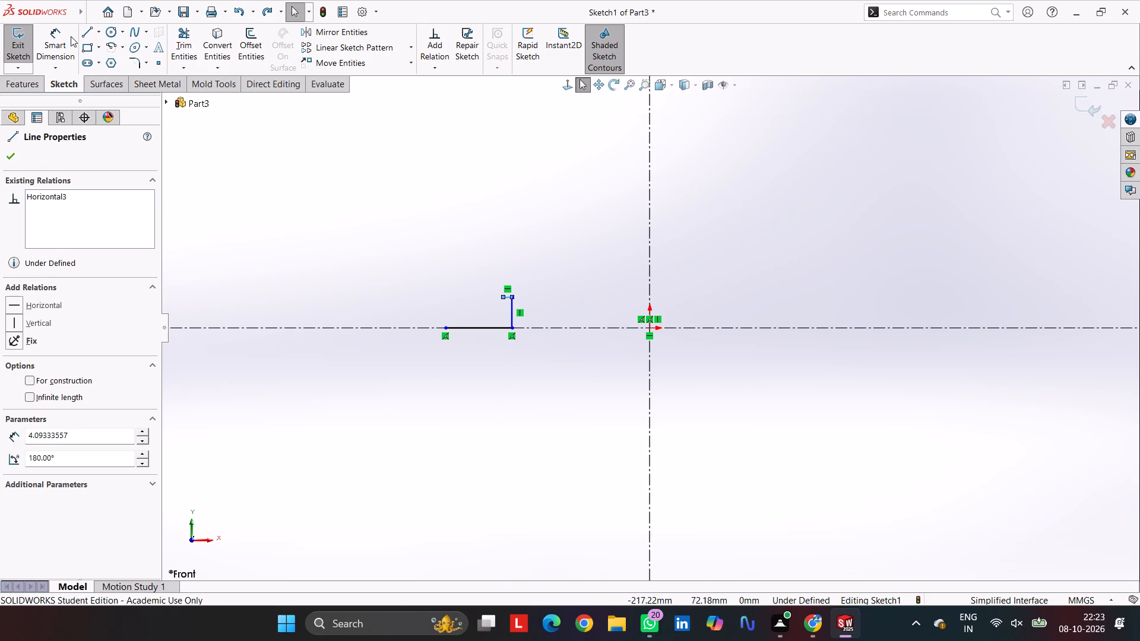
Continue the profile's inner side with a vertical line of about 30 mm, a leftward ledge of about 9 mm and a vertical of about 69 mm.
left_click(87, 39)
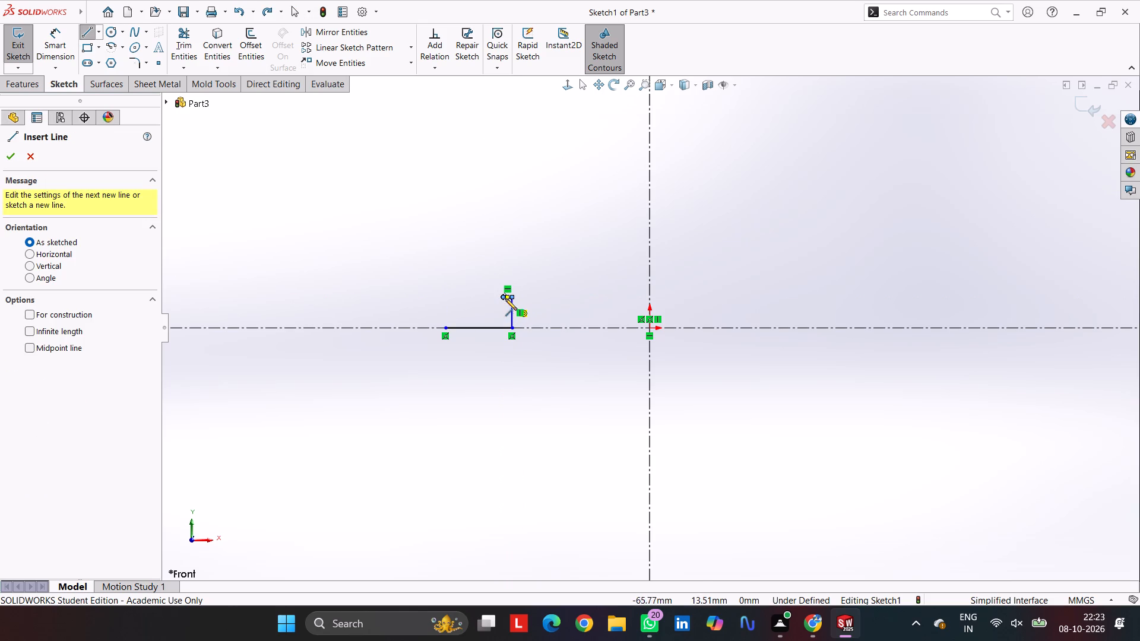
left_click(503, 298)
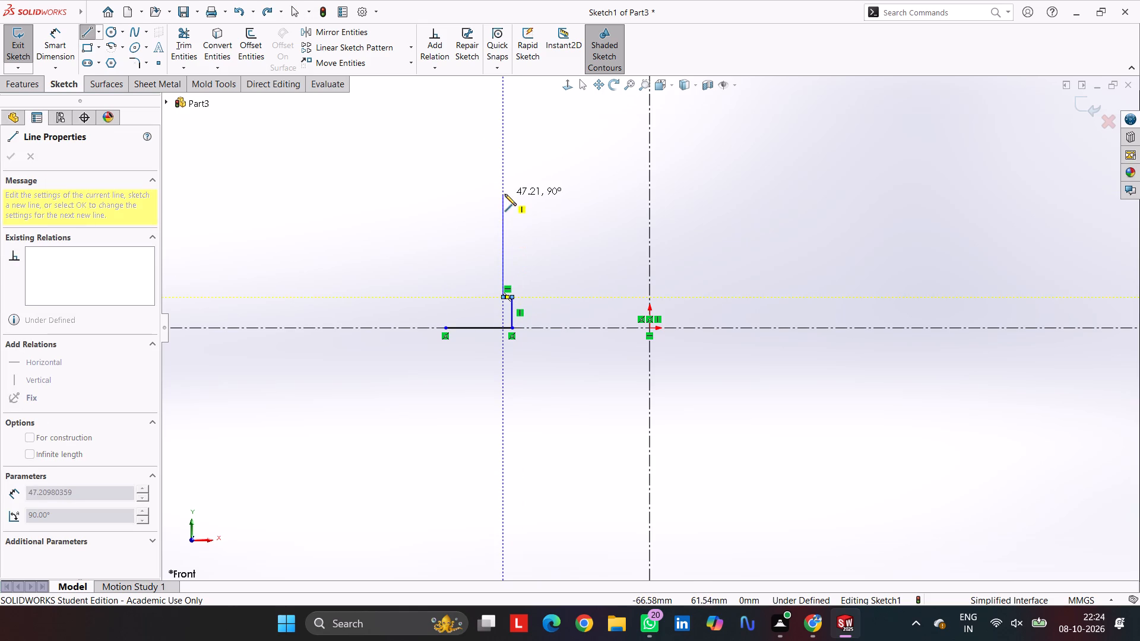
left_click(505, 232)
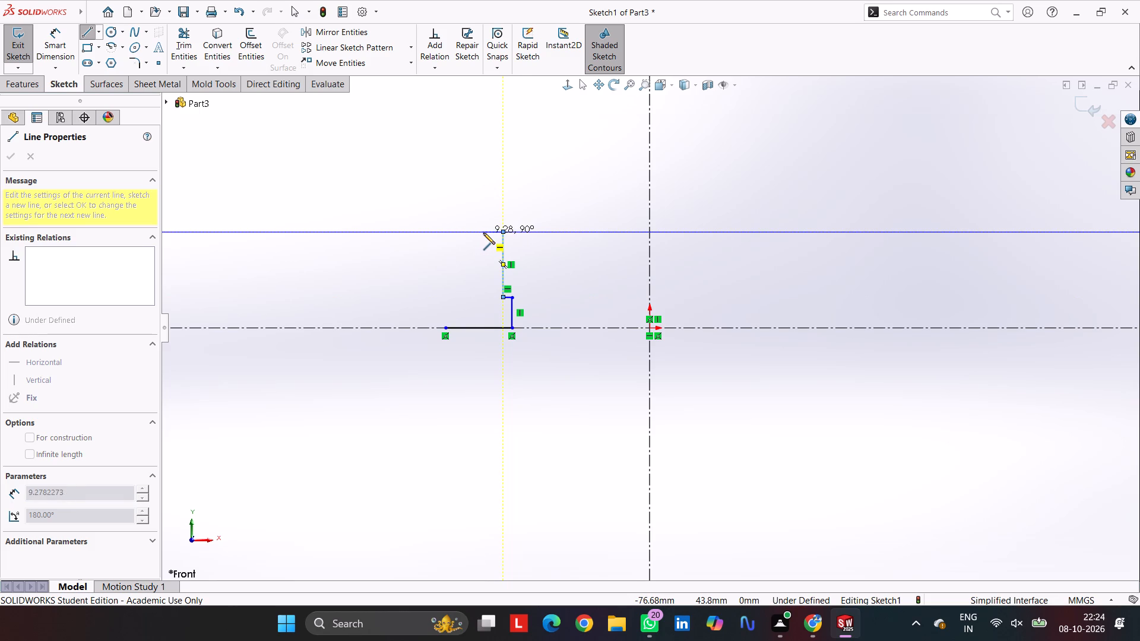
left_click(484, 233)
scroll(483, 116, "down", 2)
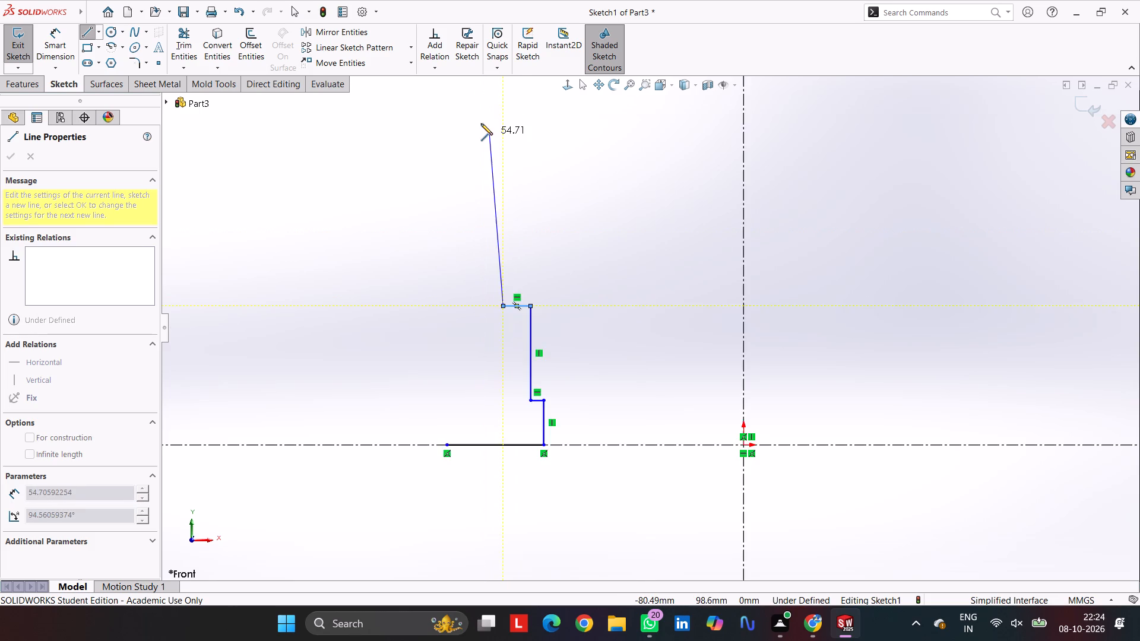
scroll(481, 123, "down", 2)
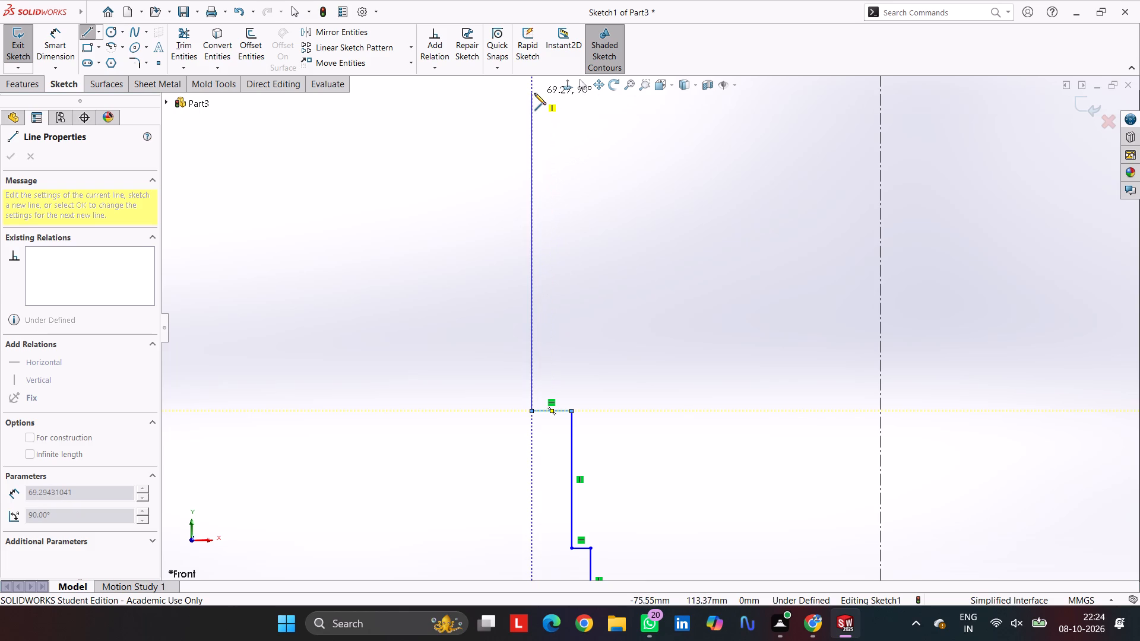
left_click(534, 93)
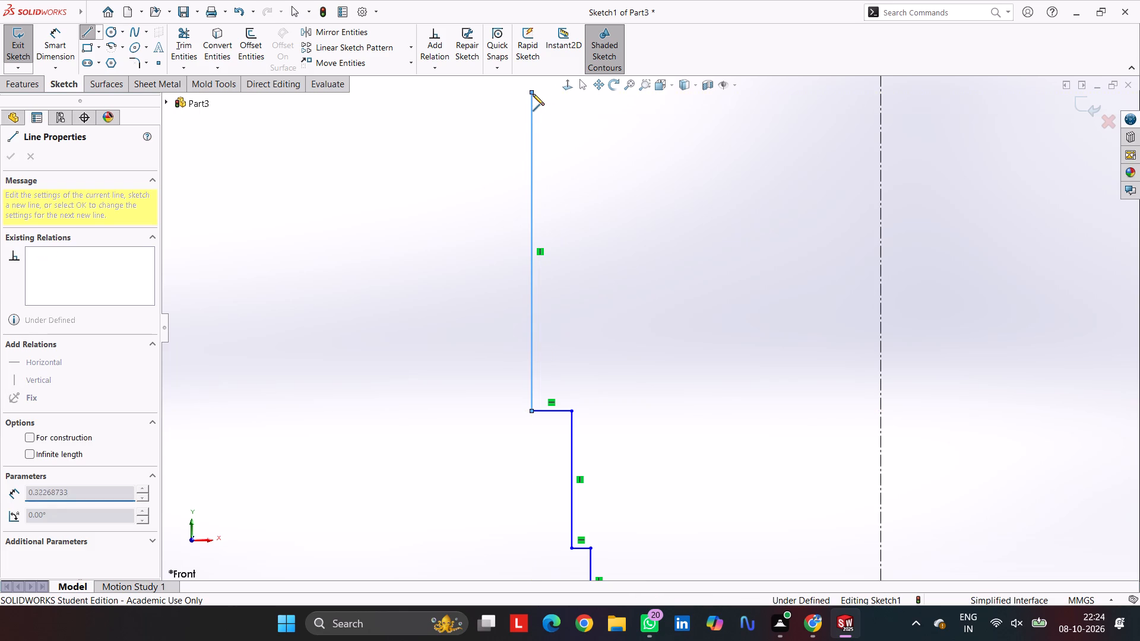
Draw the top flange outline: a step about 2.5 by 3 mm, top edge about 23 mm, outer edge about 13 mm, underside about 17 mm.
left_click(520, 91)
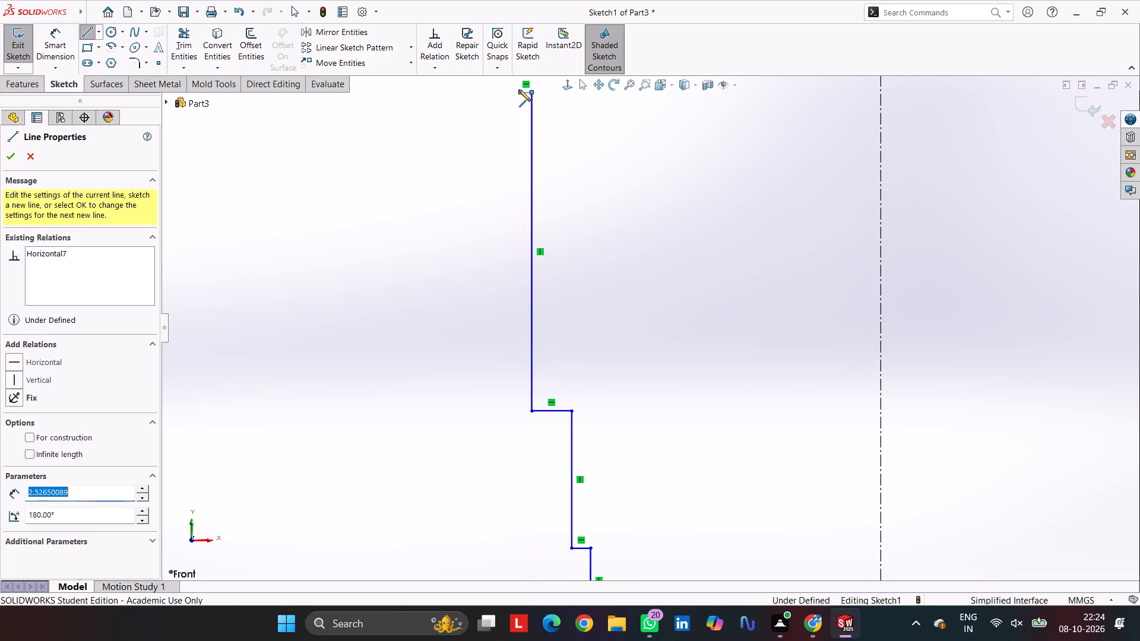
left_click(519, 80)
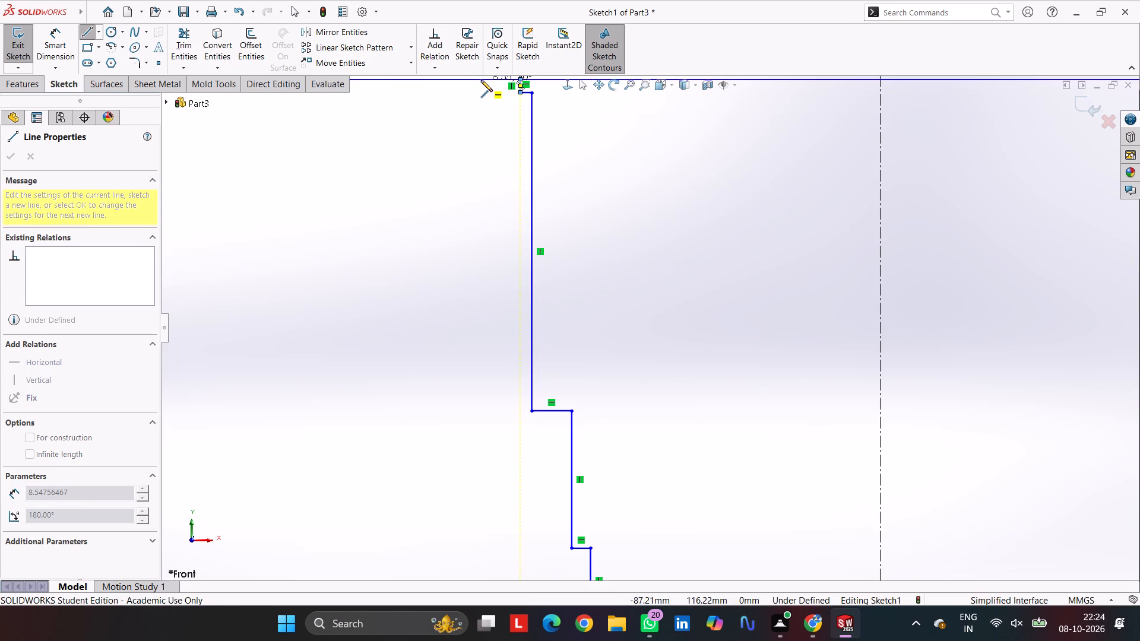
left_click(413, 81)
left_click(413, 141)
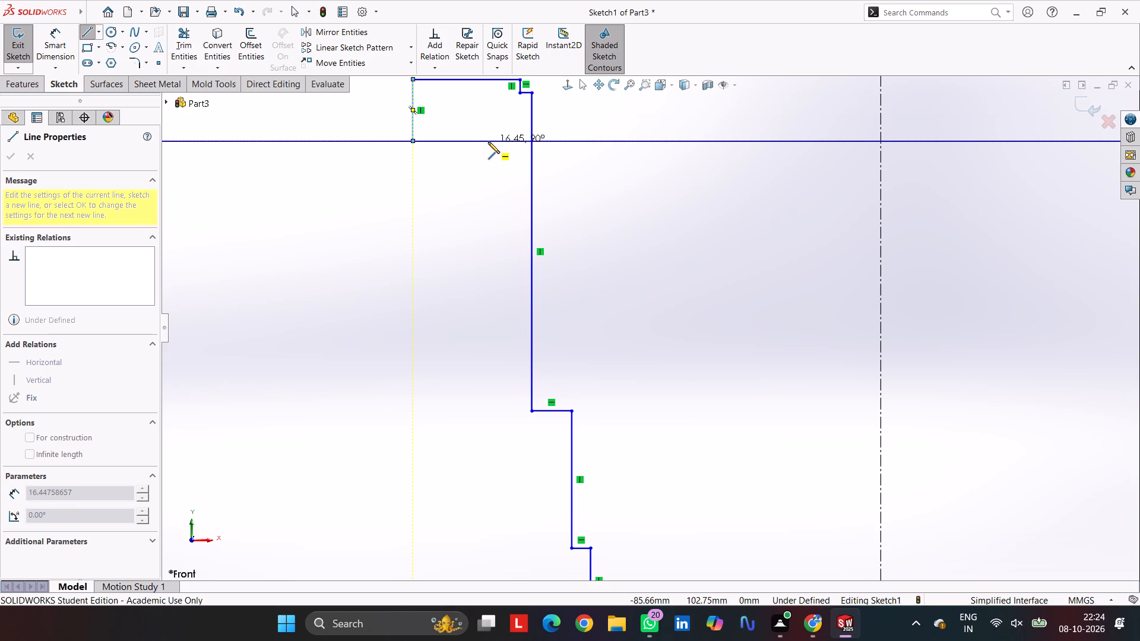
left_click(491, 142)
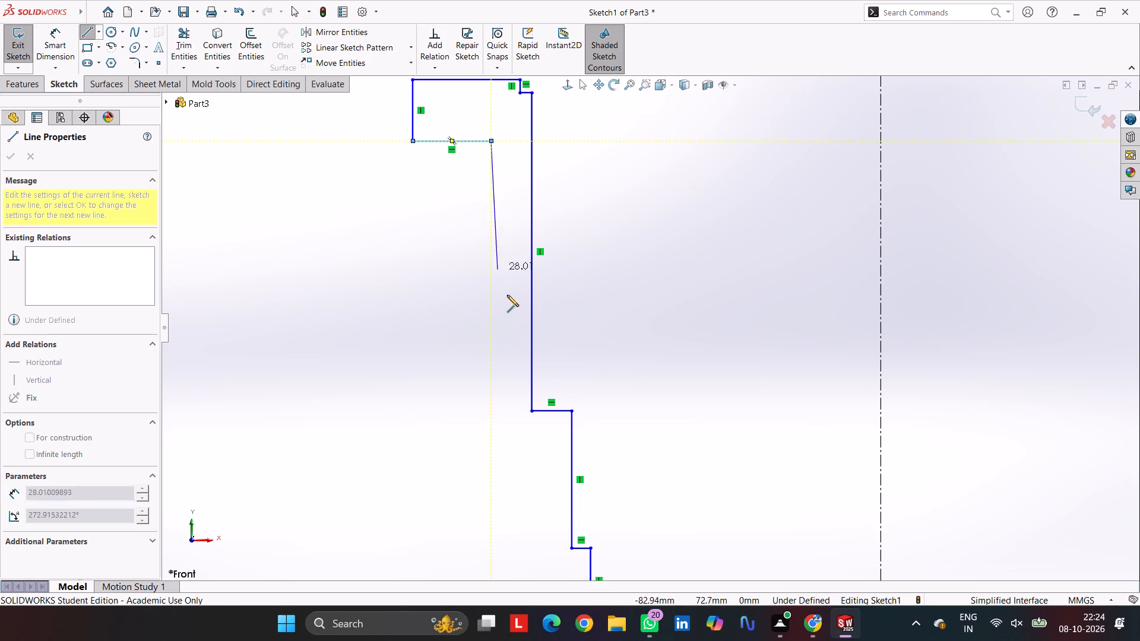
Continue the outer wall down about 61 mm from the flange underside, followed by two opposing tangent arcs of about 10 mm radius and 50°.
left_click(489, 427)
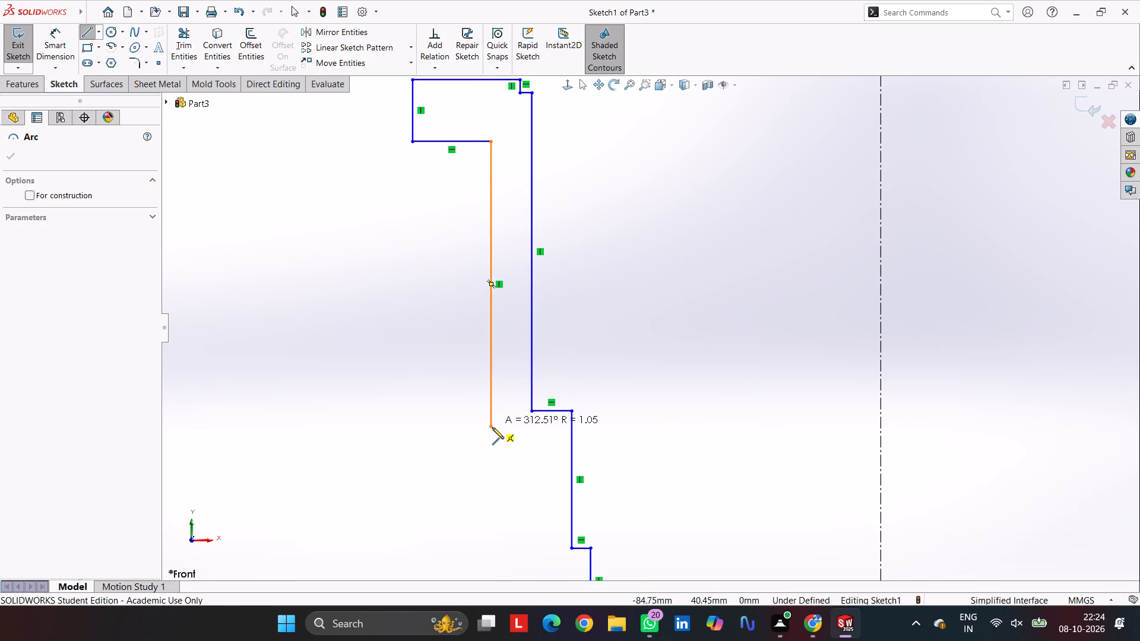
left_click(508, 462)
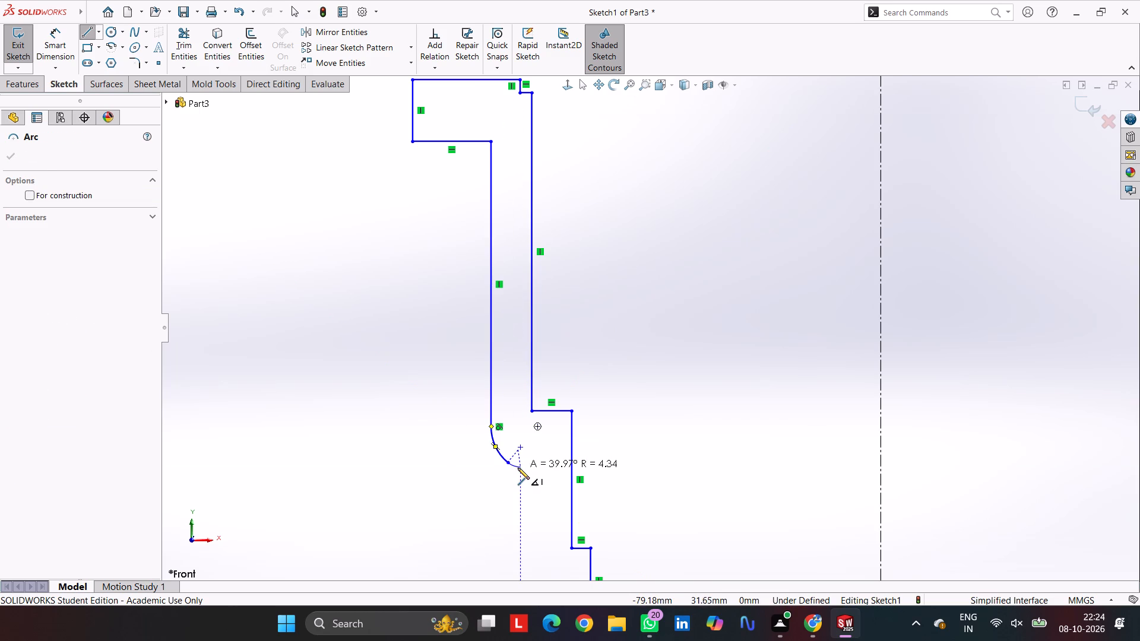
left_click(522, 500)
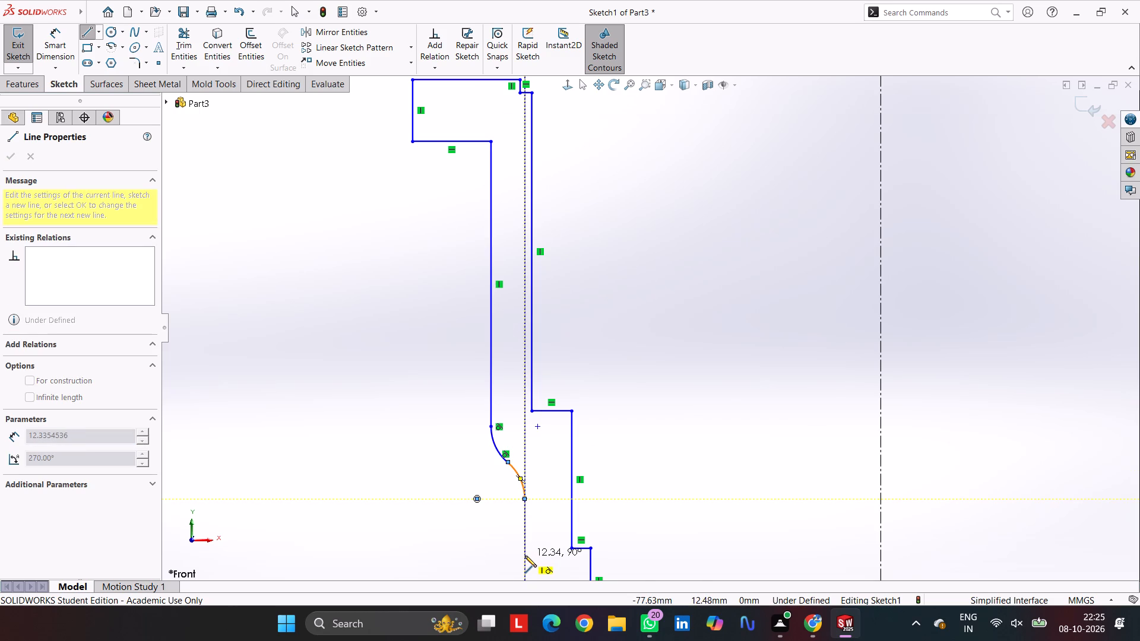
Close the profile with a vertical of about 15 mm, a leftward line of about 16 mm and a 10 mm drop to the base's outer end.
scroll(525, 556, "up", 2)
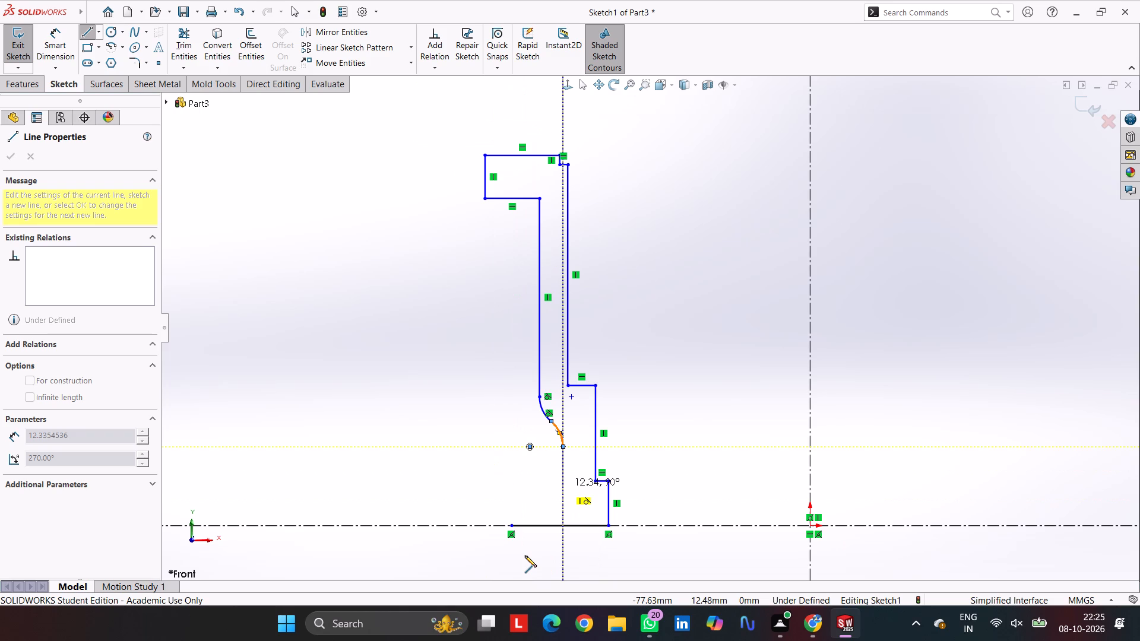
scroll(525, 556, "up", 1)
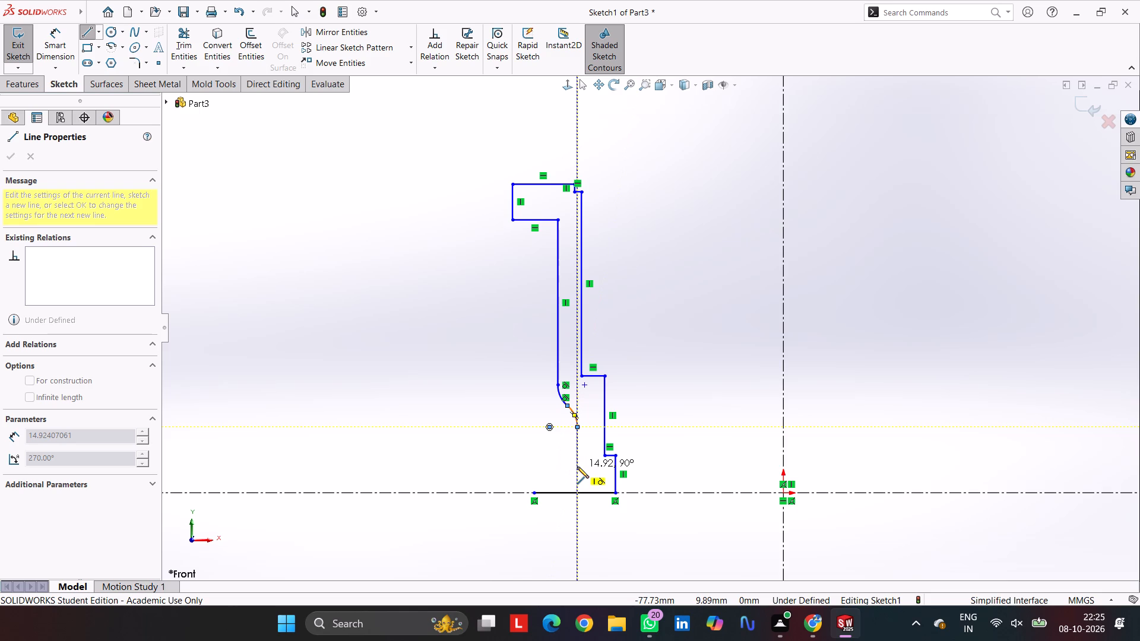
left_click(577, 467)
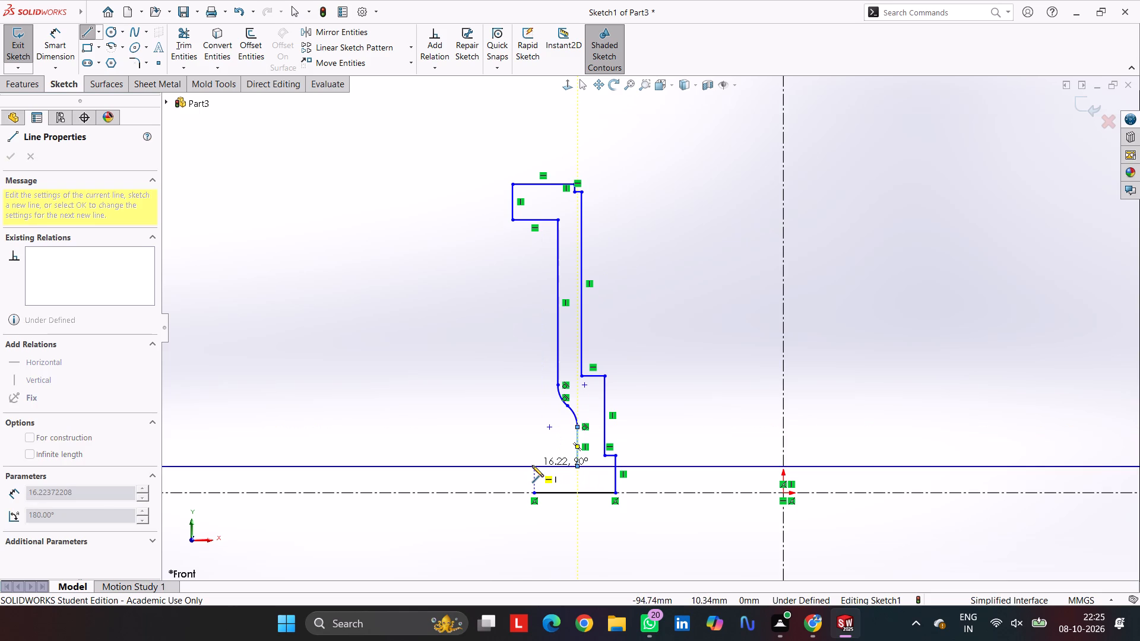
left_click(532, 465)
left_click(534, 493)
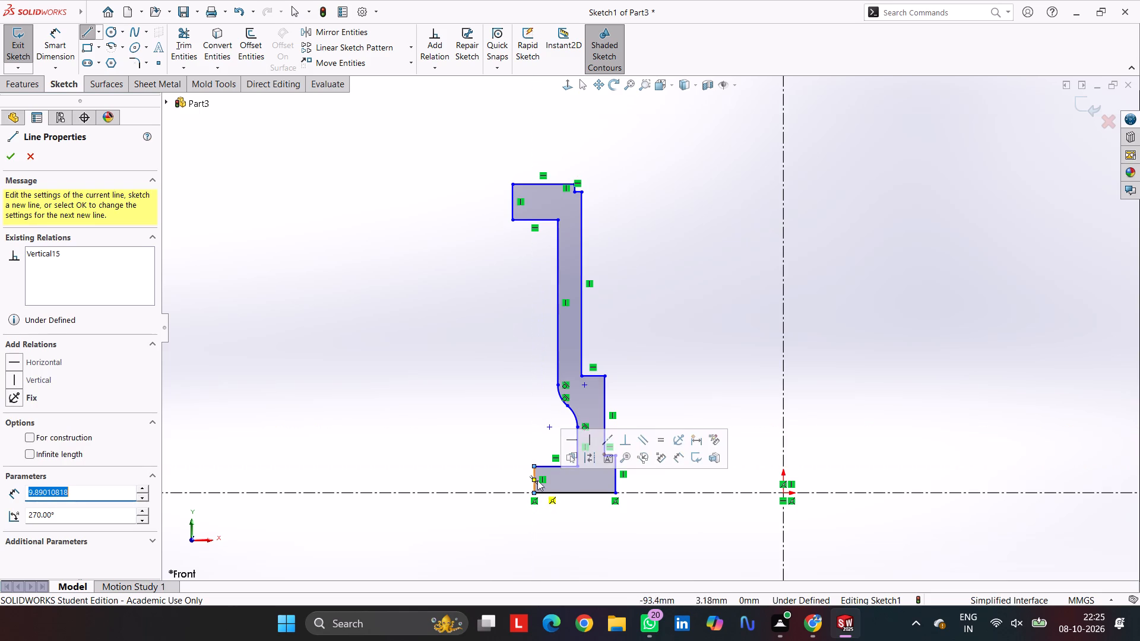
key("Escape")
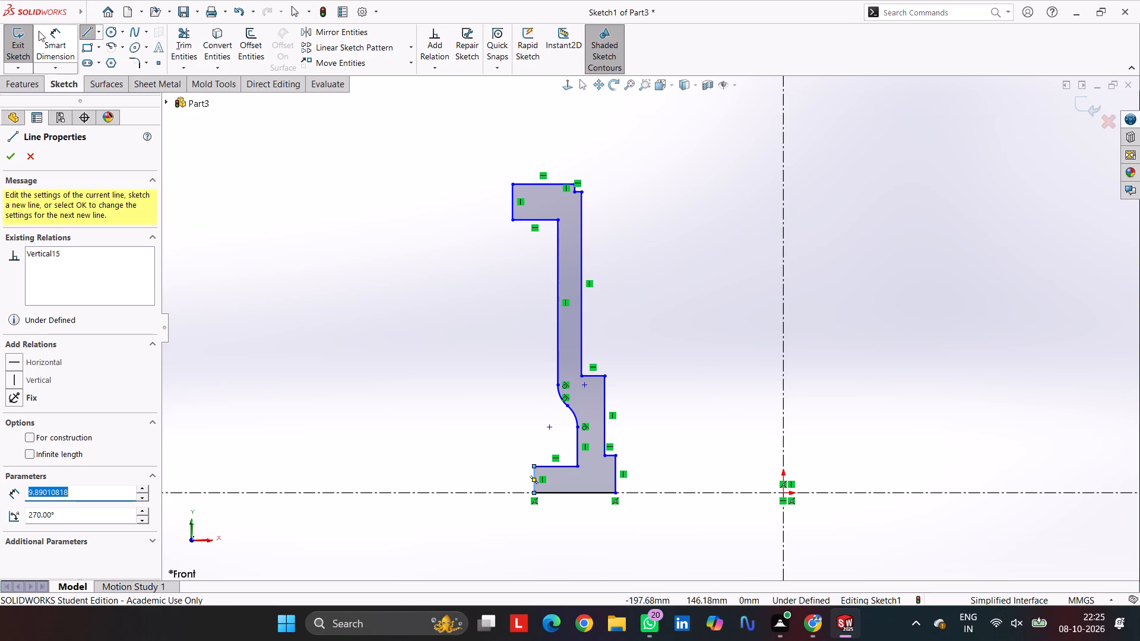
Dimension the profile's overall height from the horizontal centerline to the flange's top outer corner as 270 mm.
left_click(62, 39)
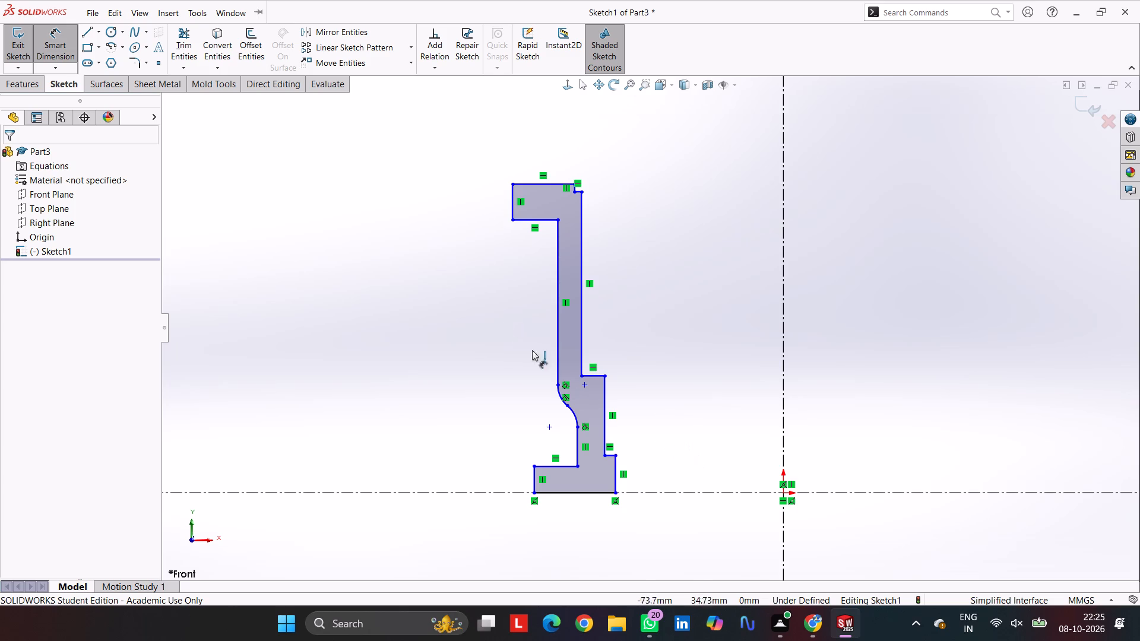
left_click(512, 182)
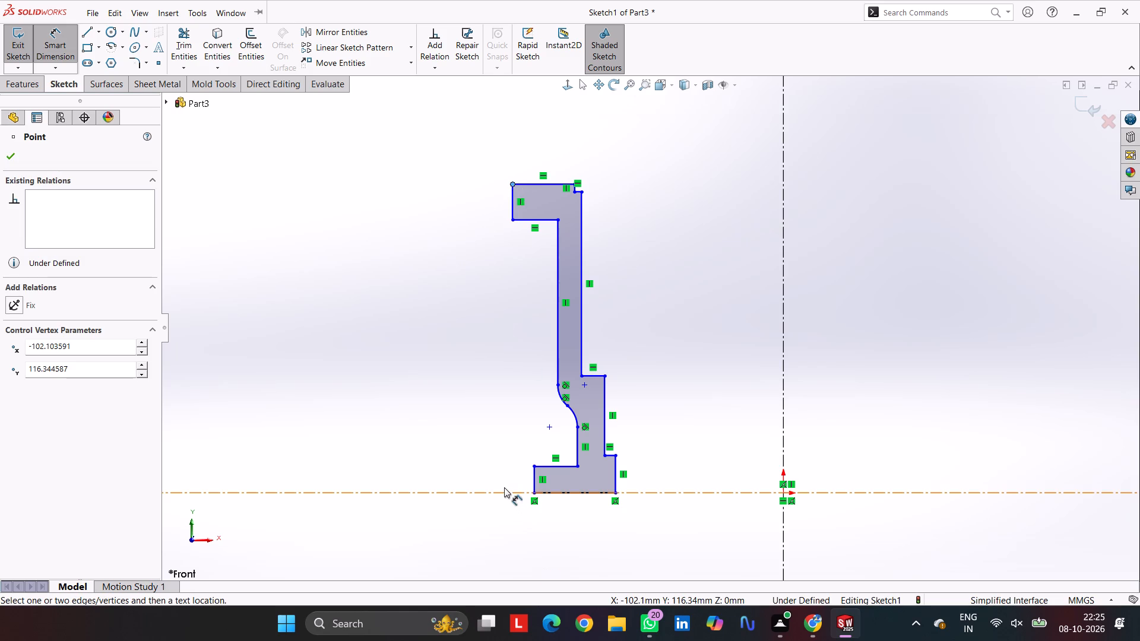
left_click(503, 487)
left_click(503, 490)
left_click(384, 382)
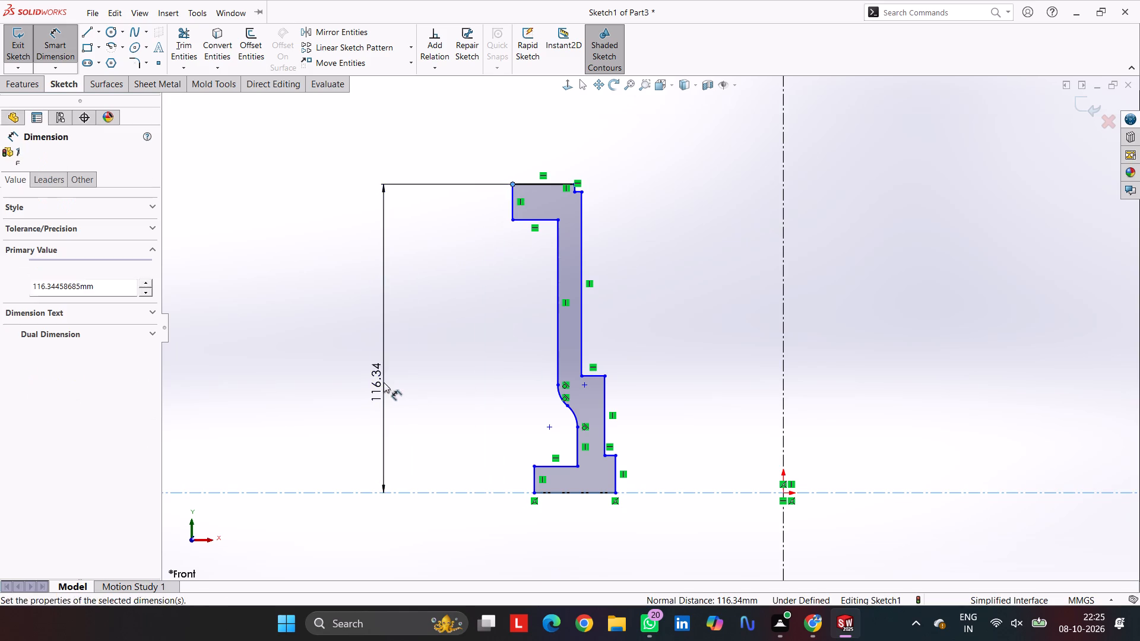
type("270")
key("Return")
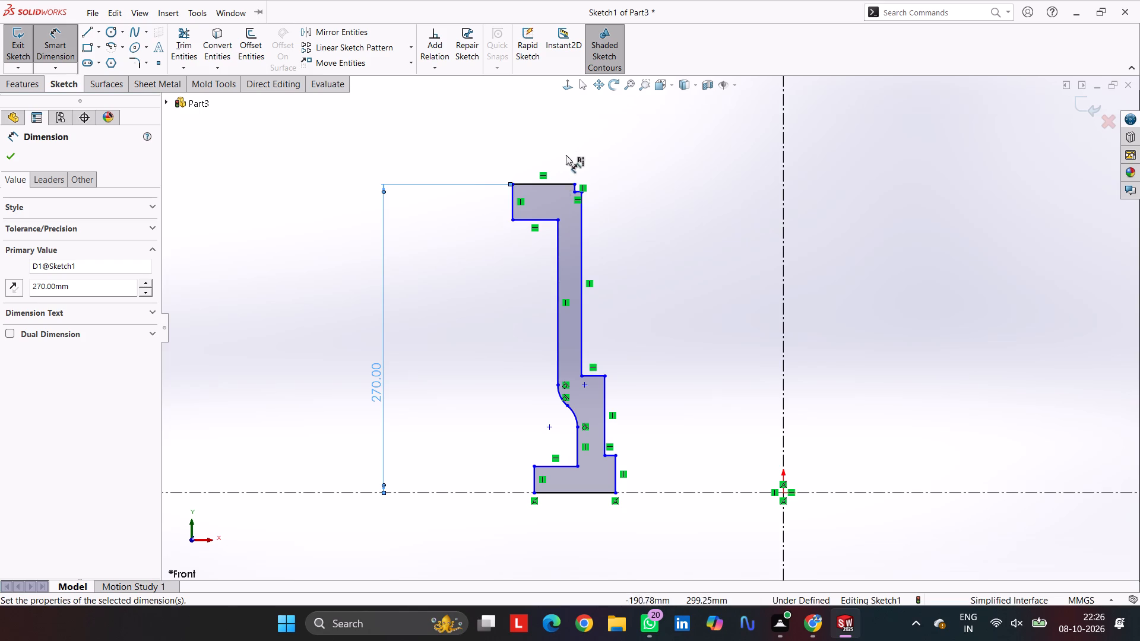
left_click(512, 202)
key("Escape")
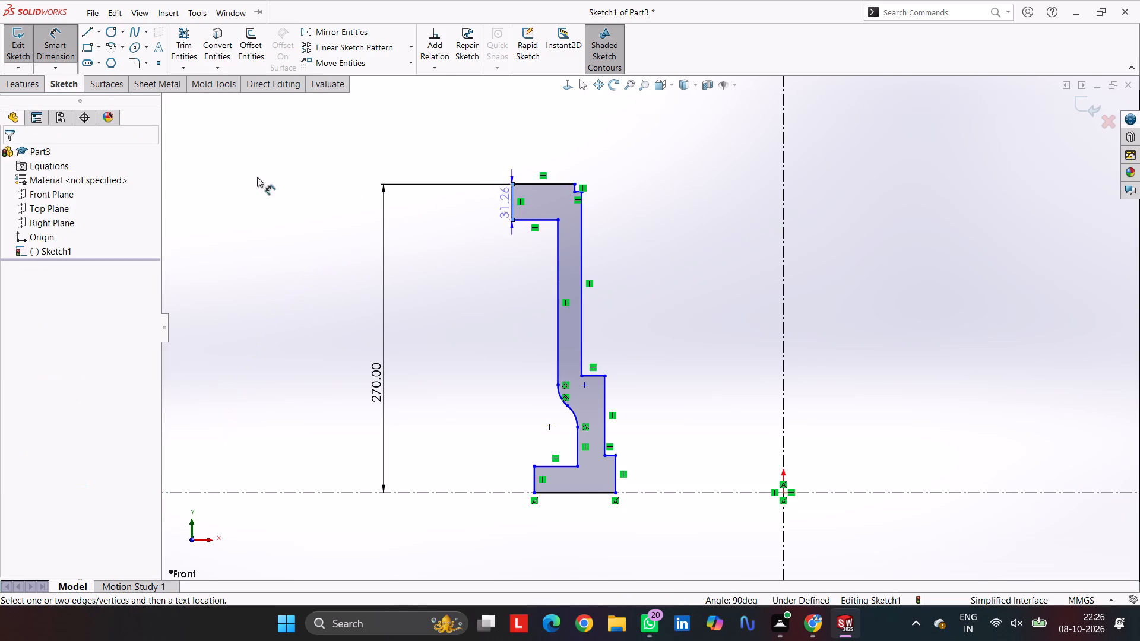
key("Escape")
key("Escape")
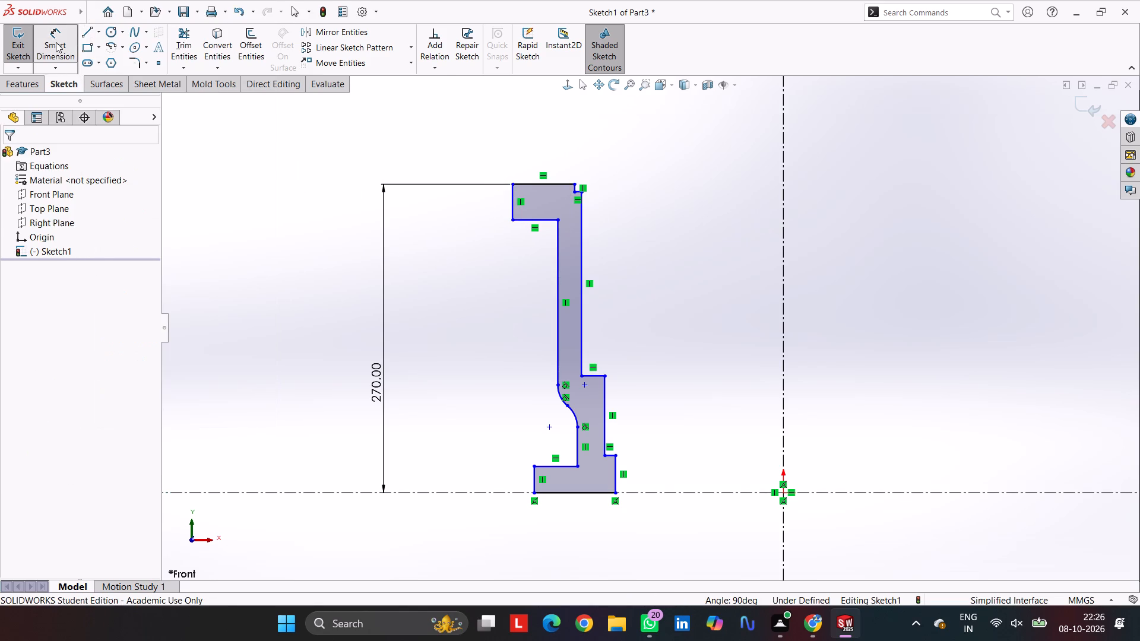
Dimension the top flange's outer vertical edge as 20 mm.
left_click(56, 42)
left_click_drag(54, 43, 65, 44)
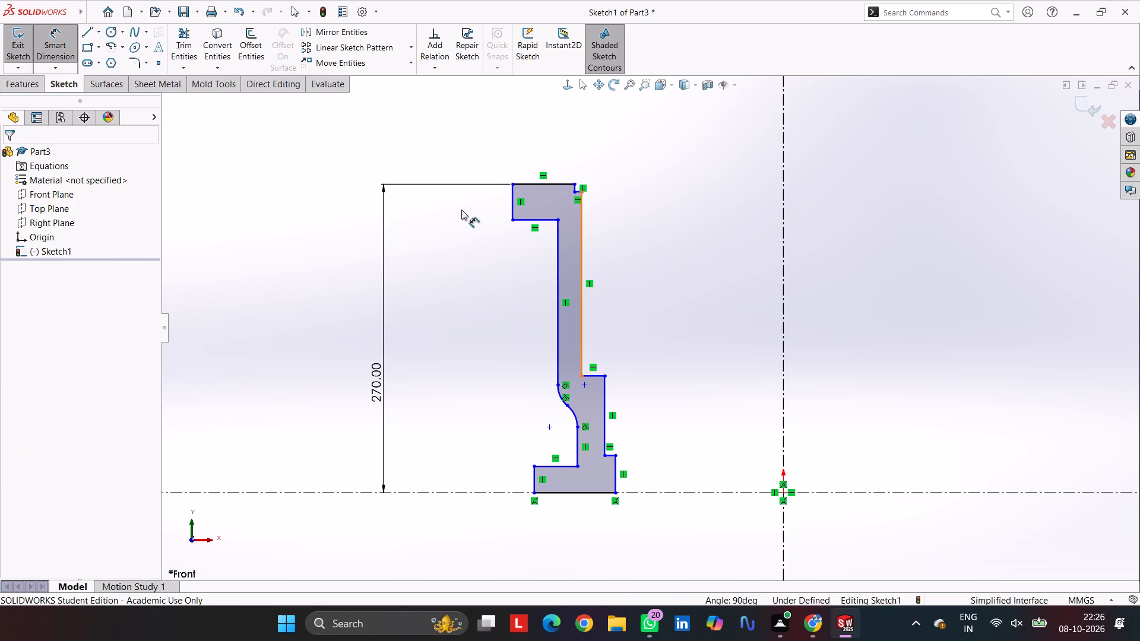
left_click(512, 193)
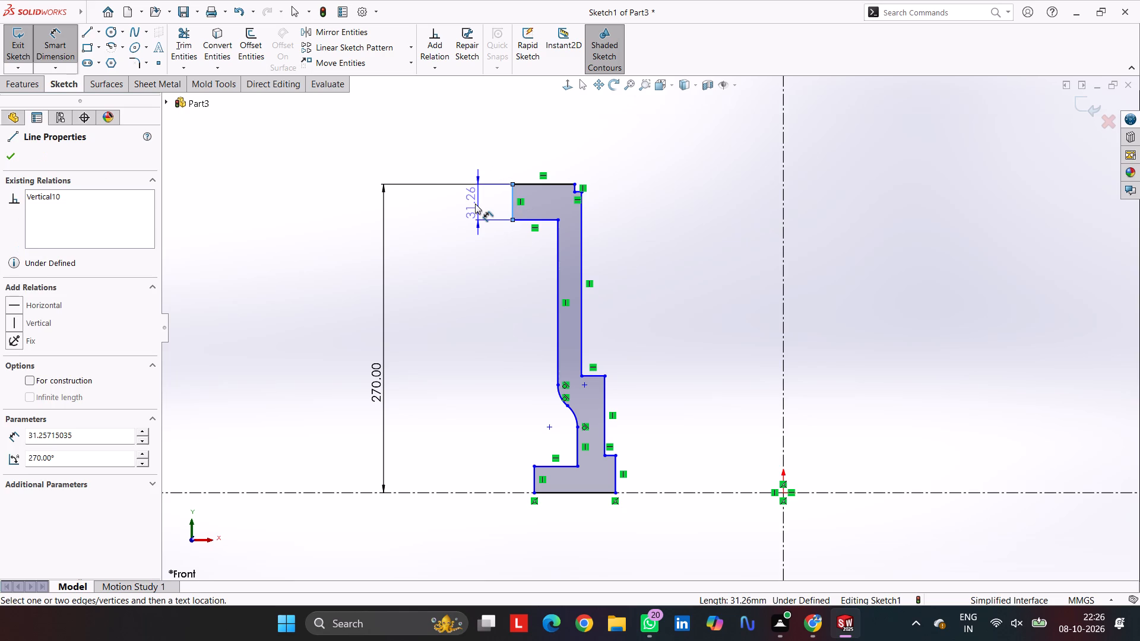
left_click(475, 204)
type("20")
key("Return")
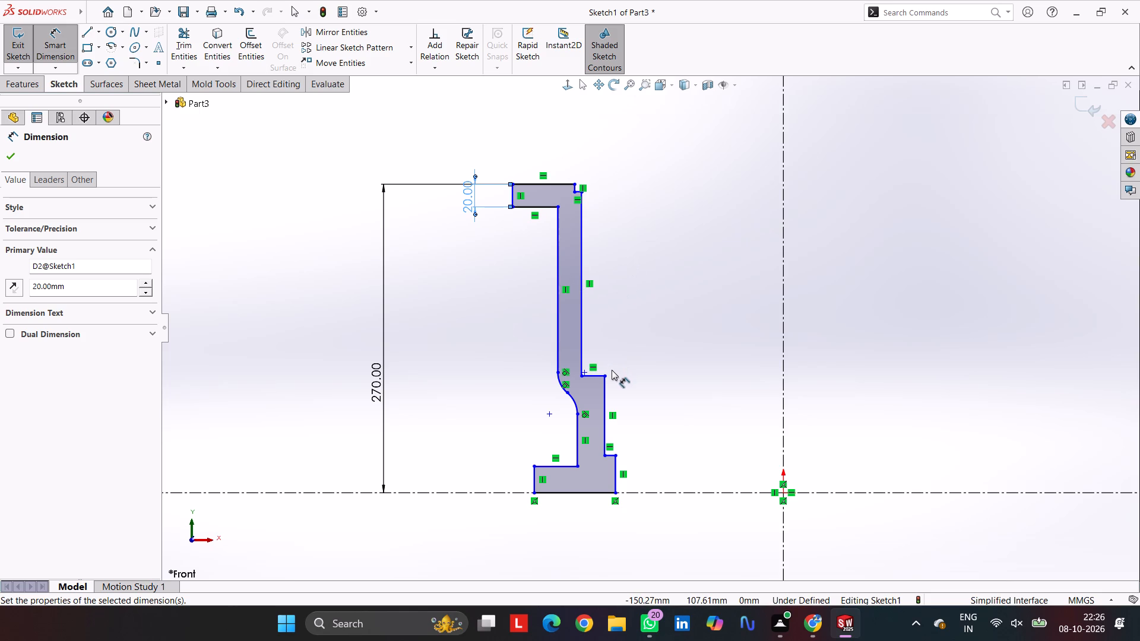
key("Escape")
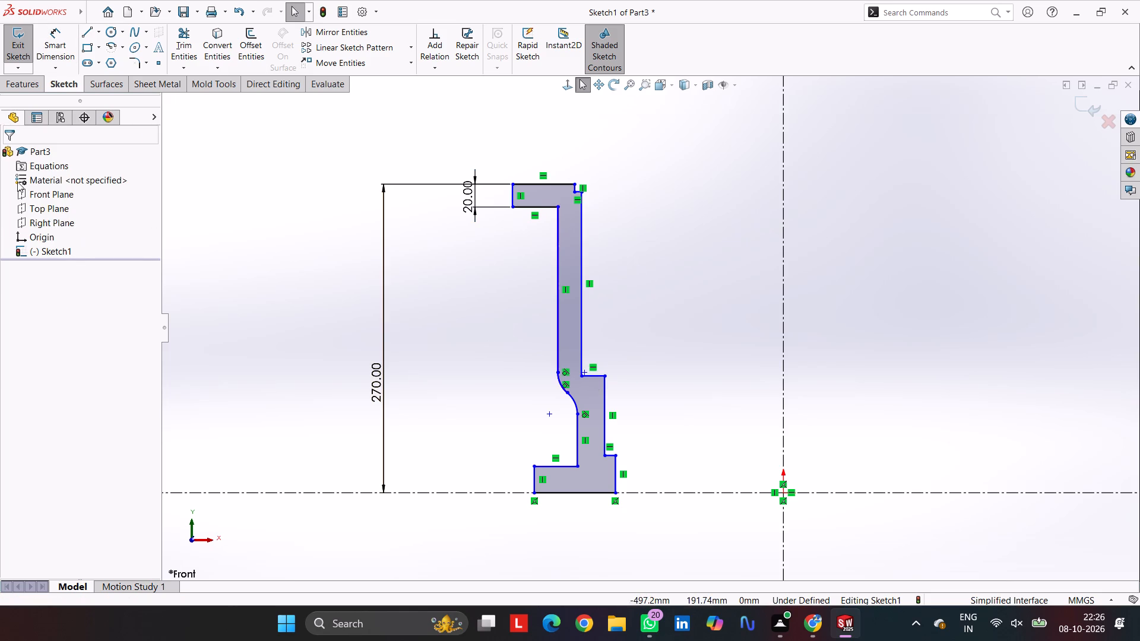
key("Escape")
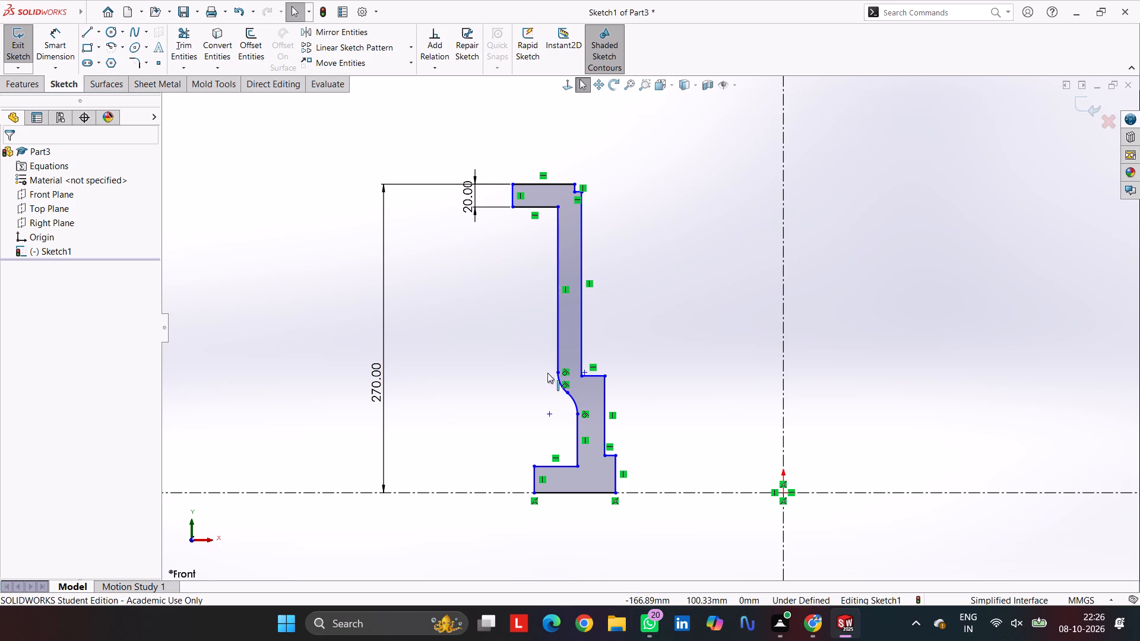
Delete the upper ledge line on the inner side and the long vertical inner line above it.
left_click(598, 375)
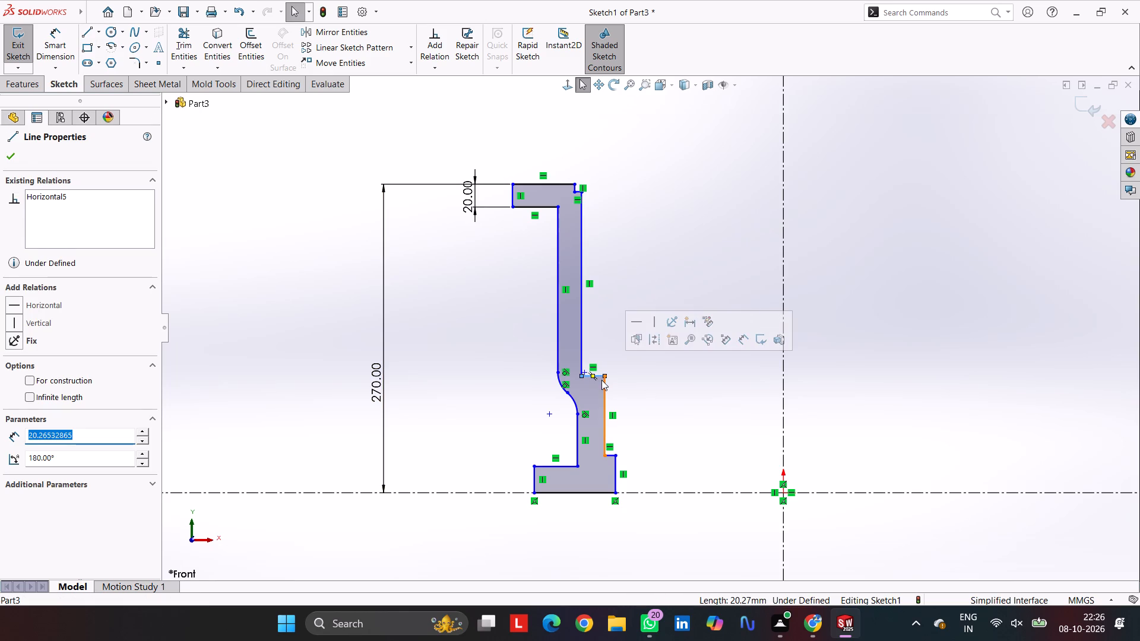
key("Delete")
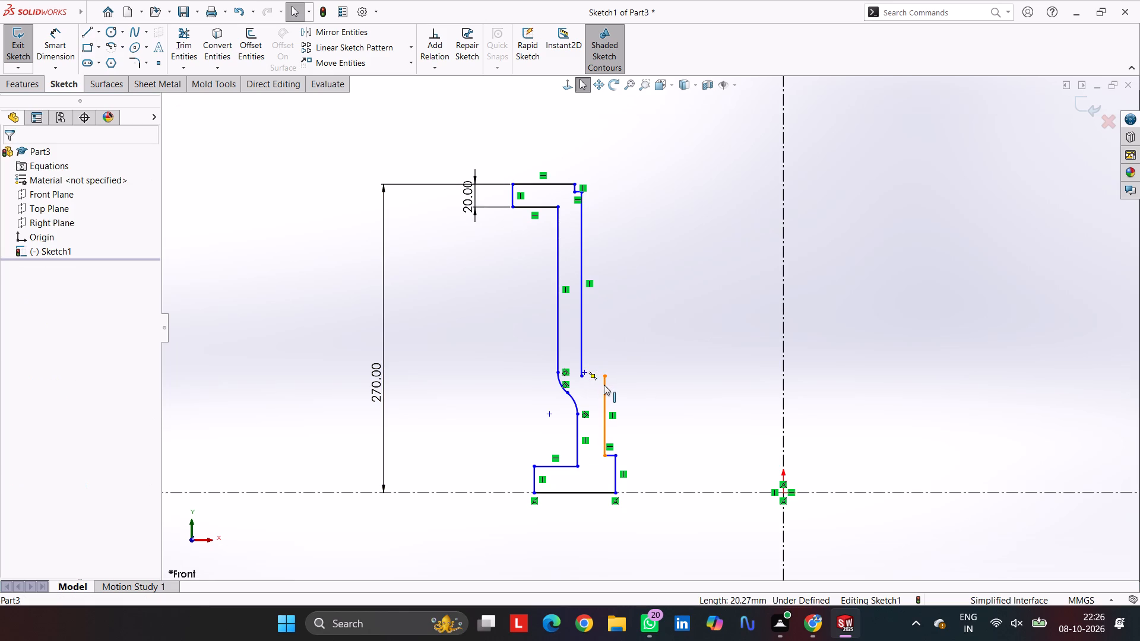
left_click(579, 349)
key("Delete")
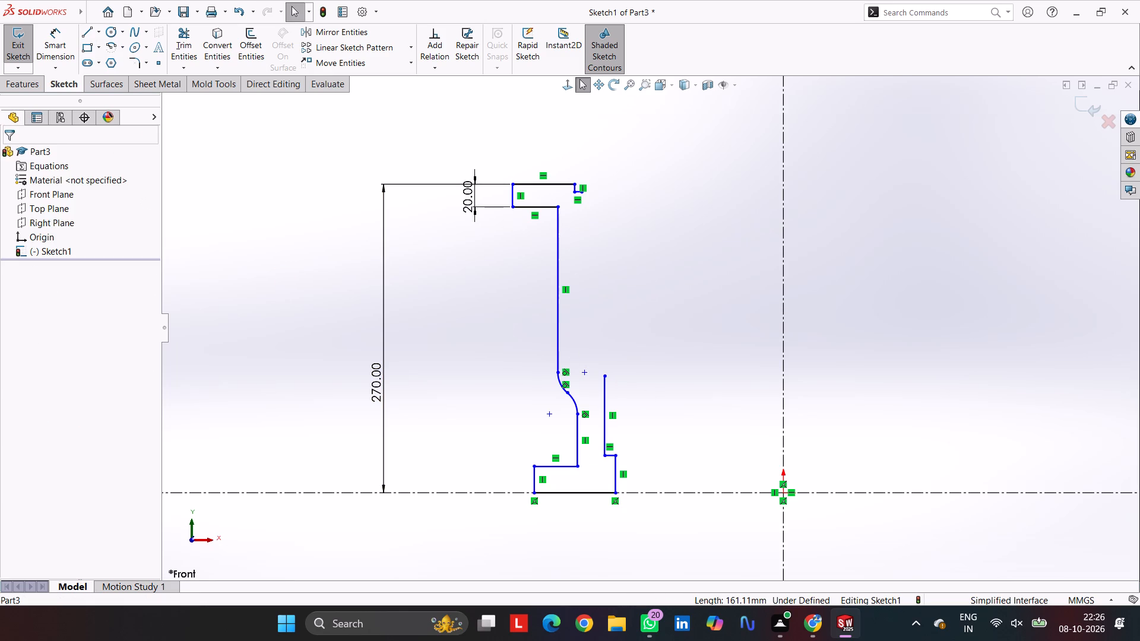
Redraw the inner side with a vertical of about 140 mm, a 12 mm ledge, a short drop and an 8 mm ledge joining the lower wall.
left_click(77, 25)
left_click(94, 35)
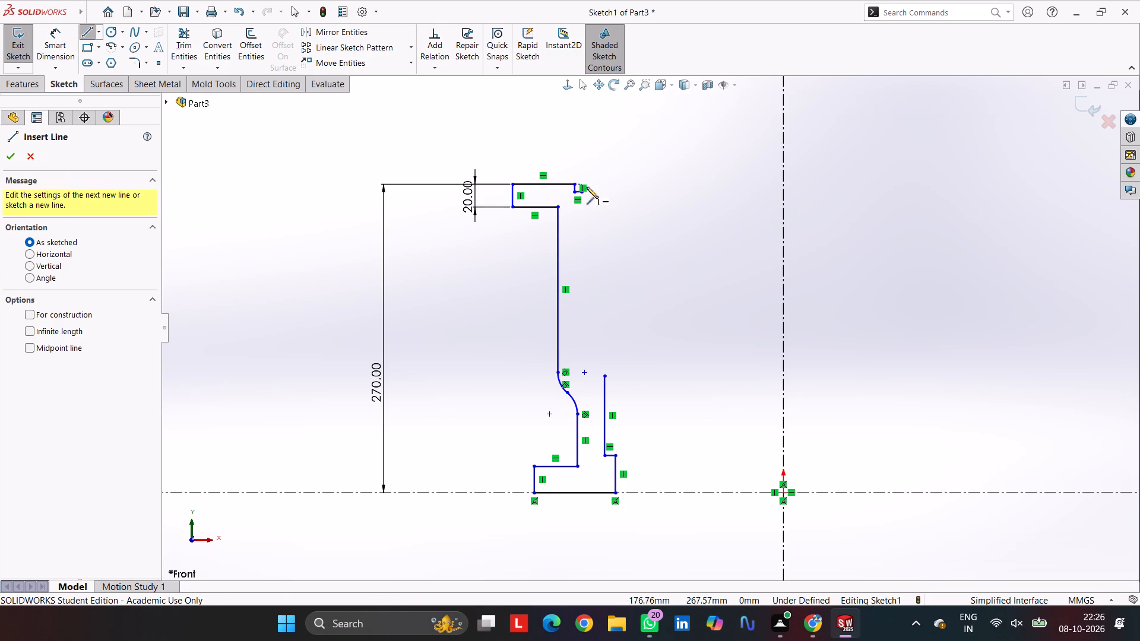
left_click(584, 195)
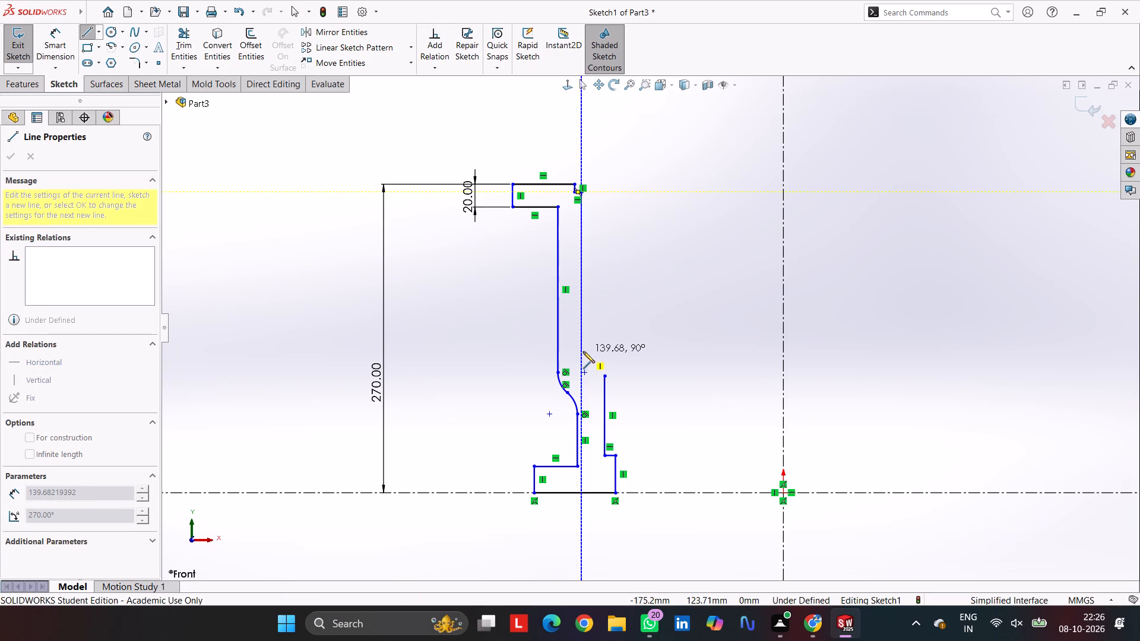
left_click(583, 350)
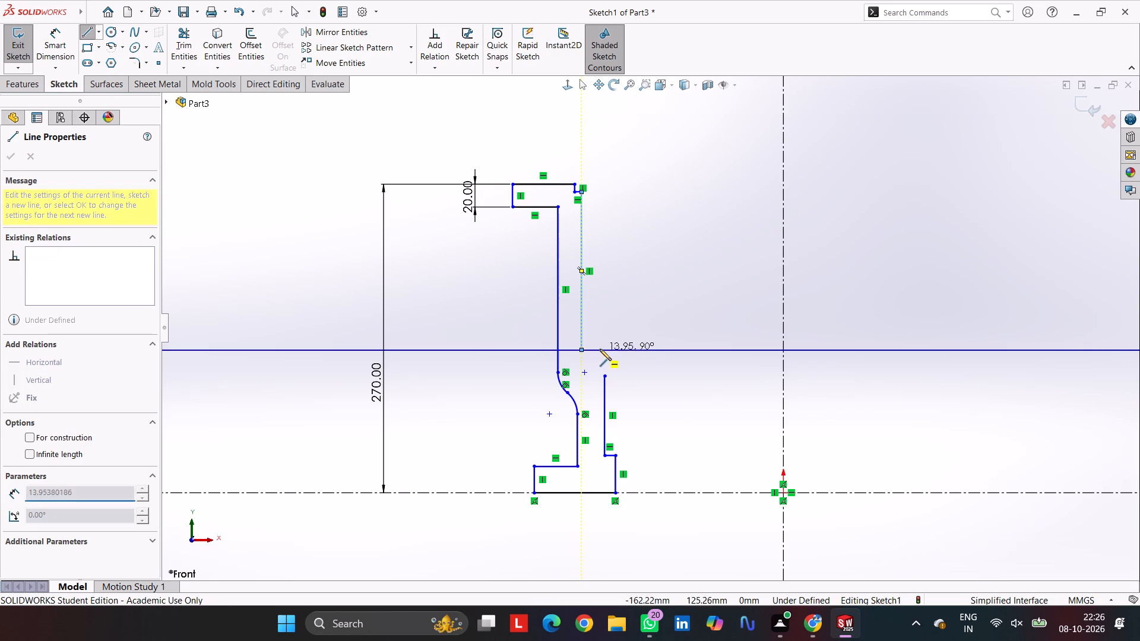
left_click(596, 350)
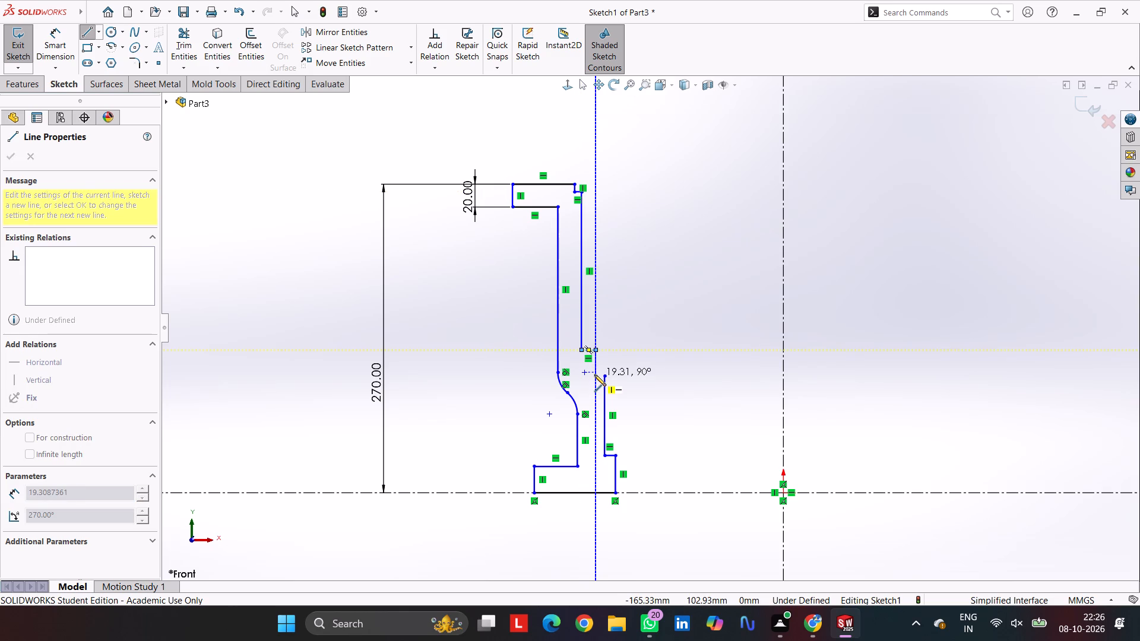
left_click(594, 377)
left_click(604, 374)
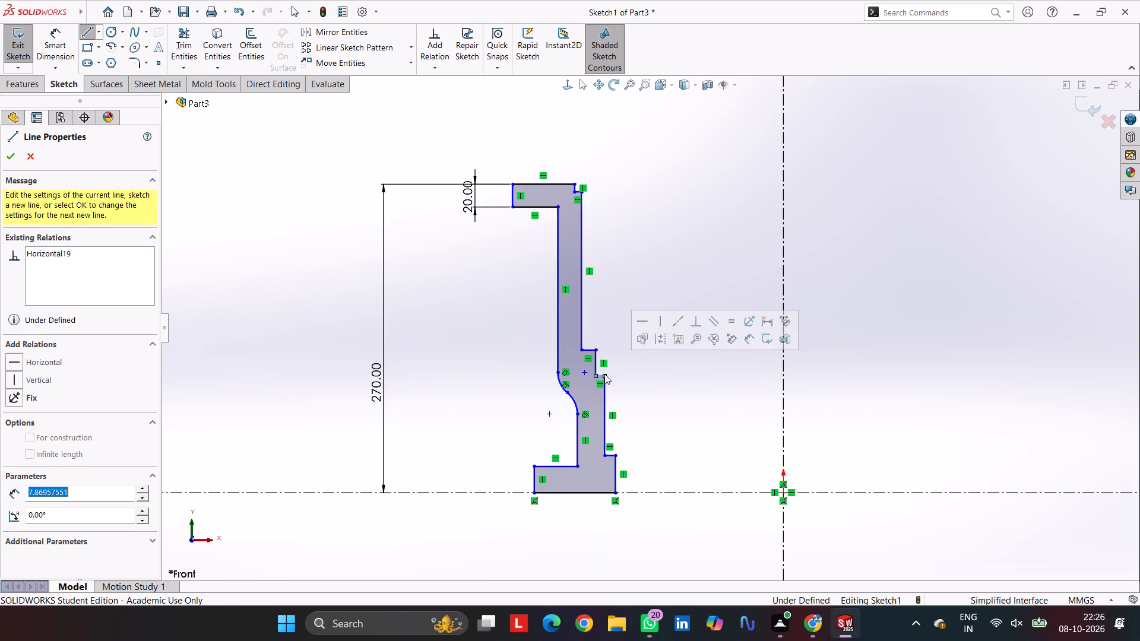
key("Escape")
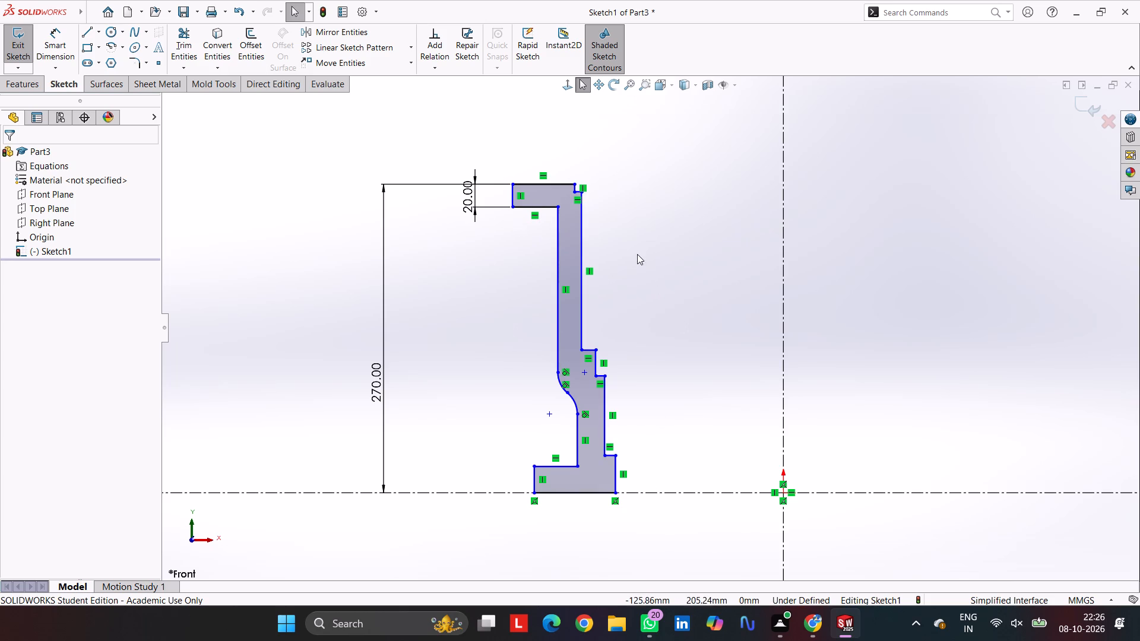
Dimension the height of the small step at the flange's inner top corner as 6 mm.
left_click(54, 24)
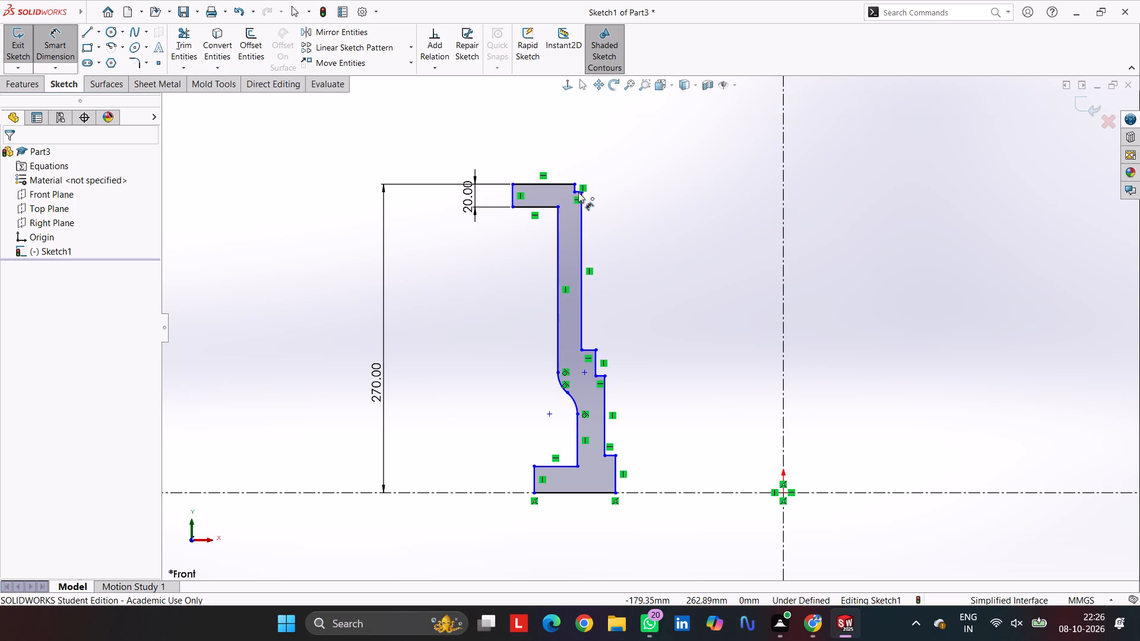
left_click(575, 188)
left_click(657, 190)
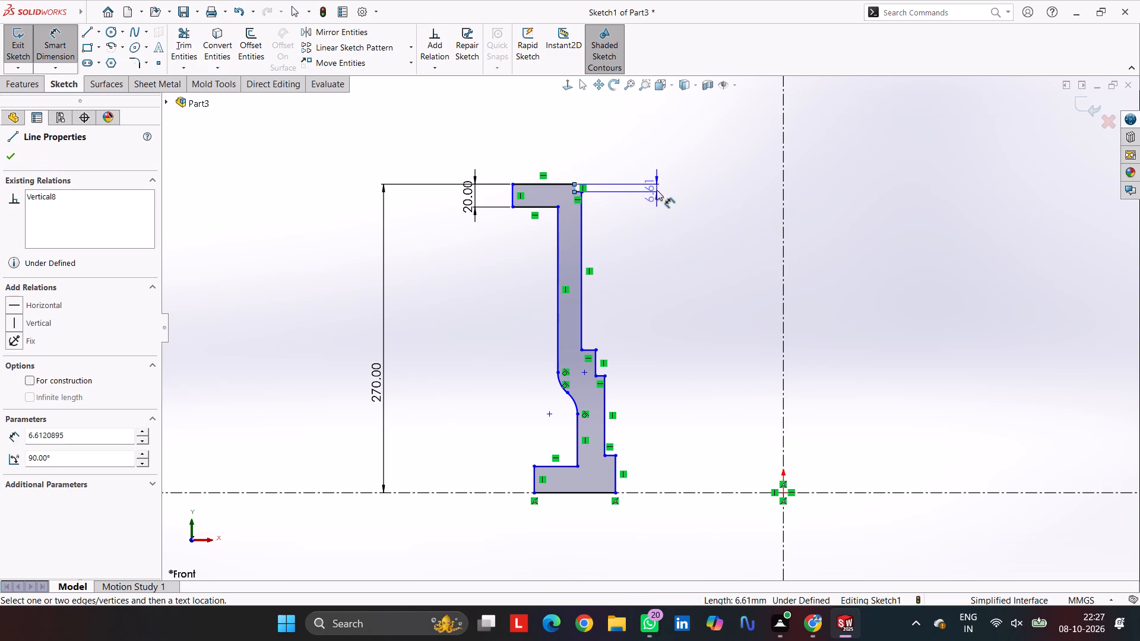
key("6")
key("Return")
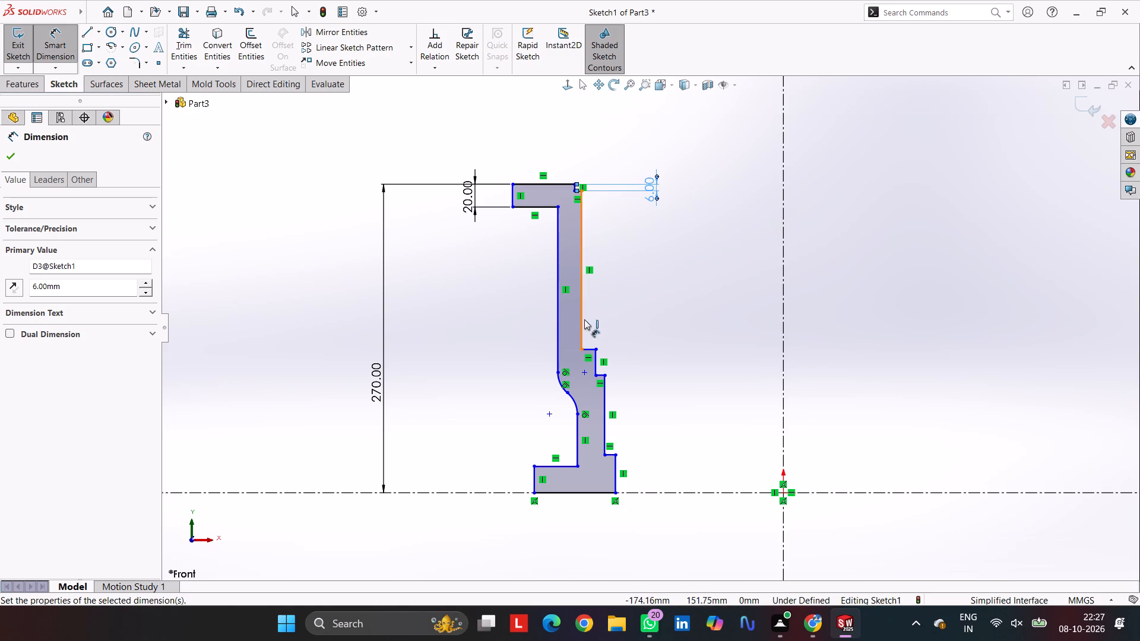
Dimension the height of the inner side's upper ledge corner above the profile's bottom edge as 95 mm.
left_click(598, 352)
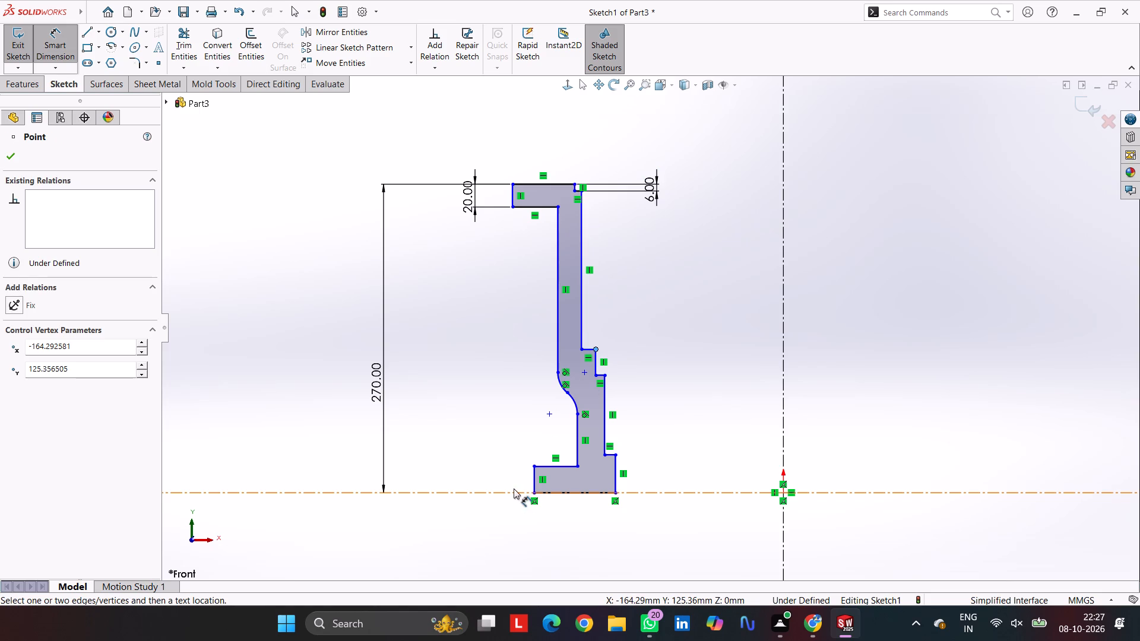
left_click(514, 488)
left_click(535, 491)
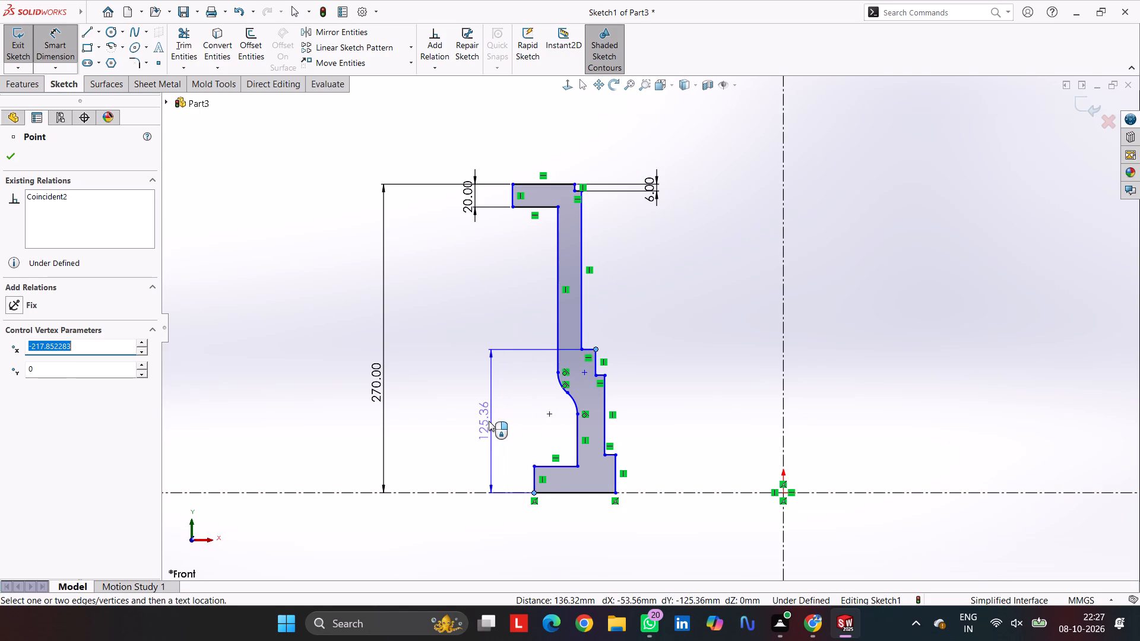
left_click(486, 420)
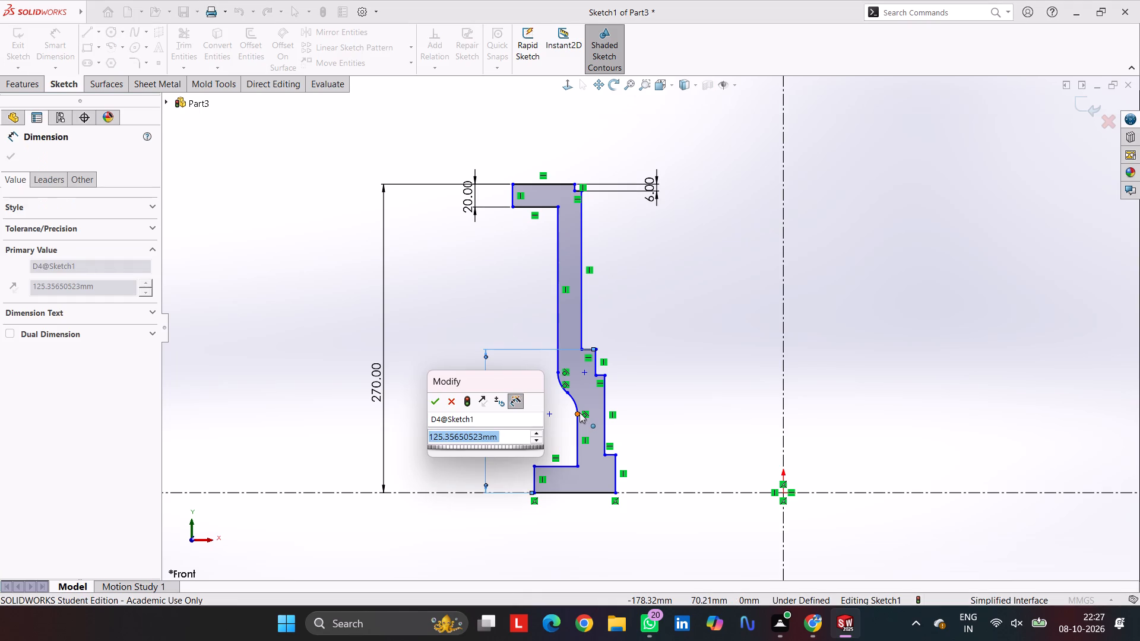
type("95")
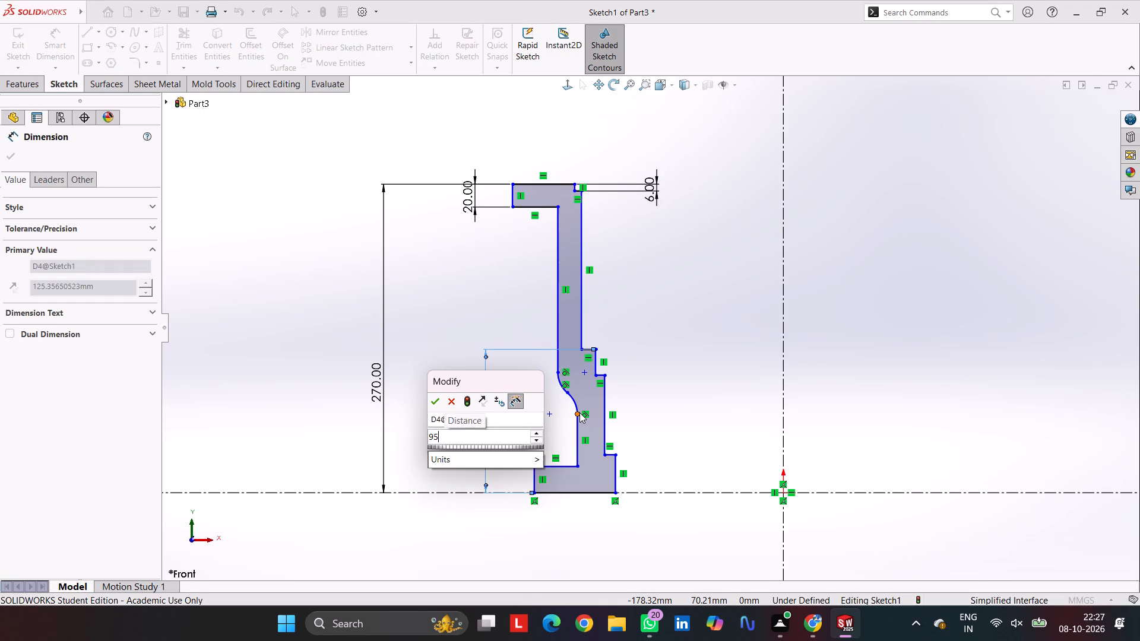
key("Return")
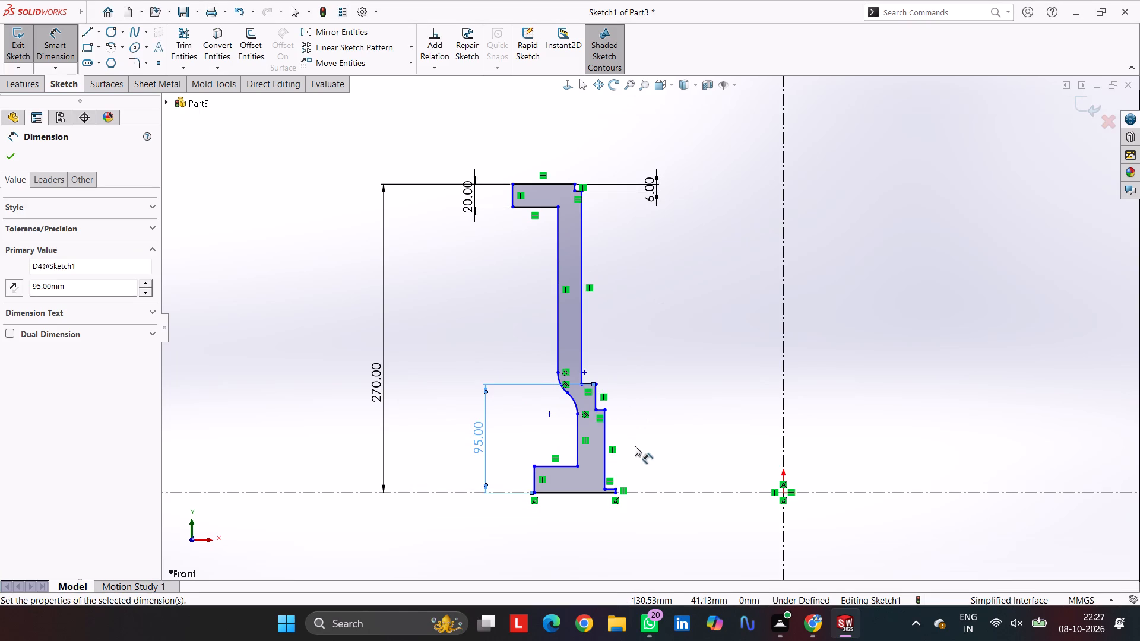
key("Escape")
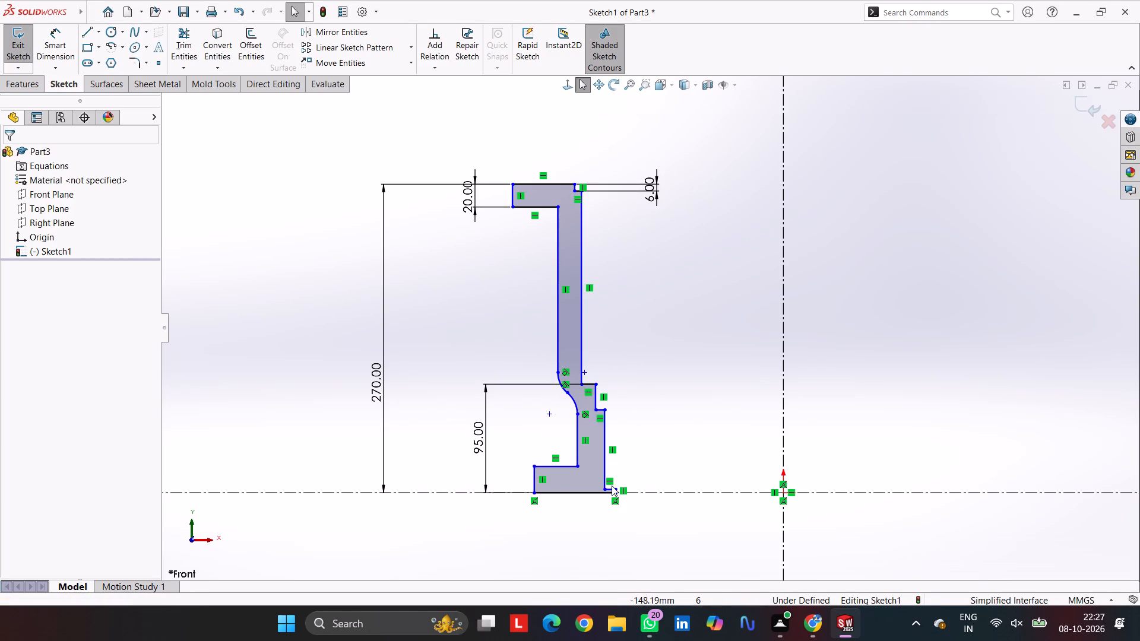
key("Escape")
key("Escape")
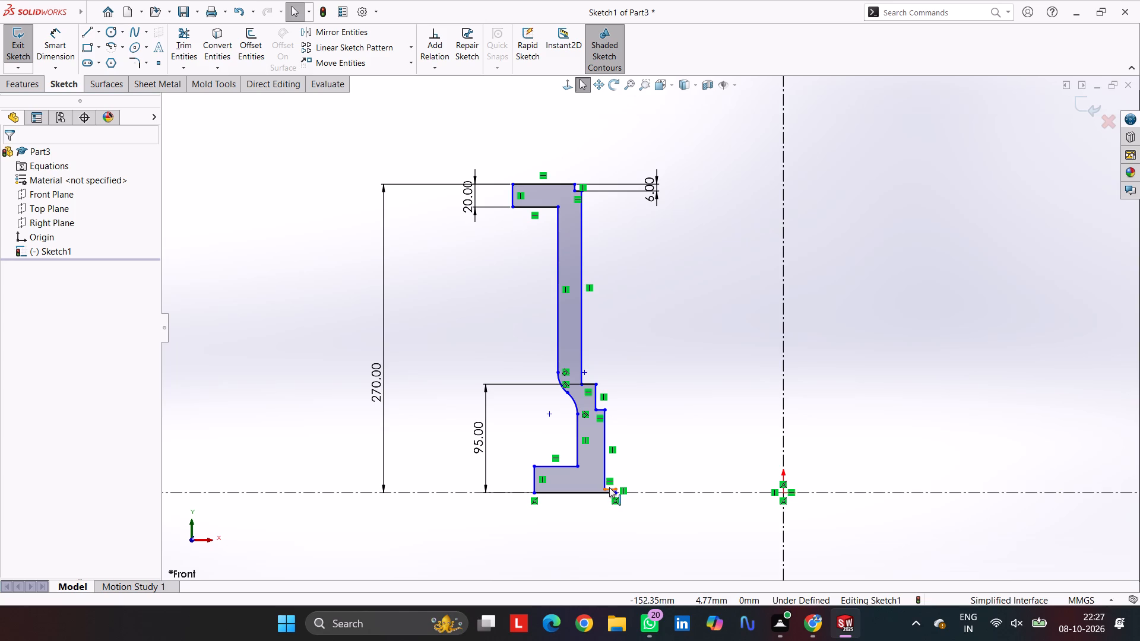
Raise the lowest ledge line on the inner side well above the profile's bottom edge.
left_click_drag(609, 487, 613, 453)
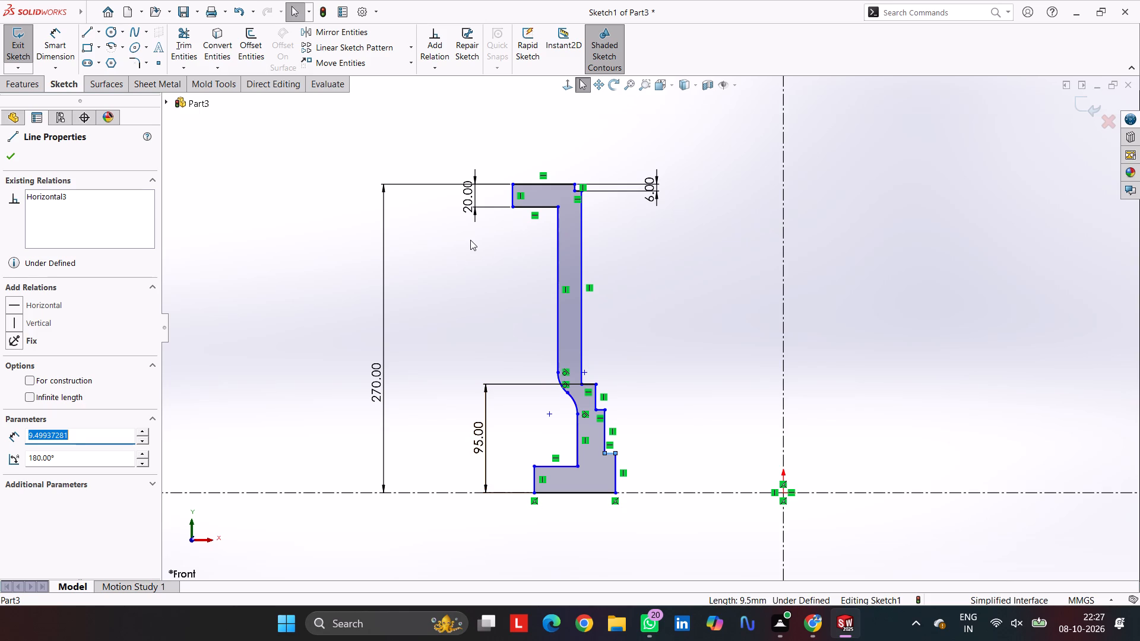
Dimension the bottom flange's outer vertical edge as 20 mm, with the dimension placed between the flange and the 95 mm dimension.
left_click(52, 34)
left_click(538, 477)
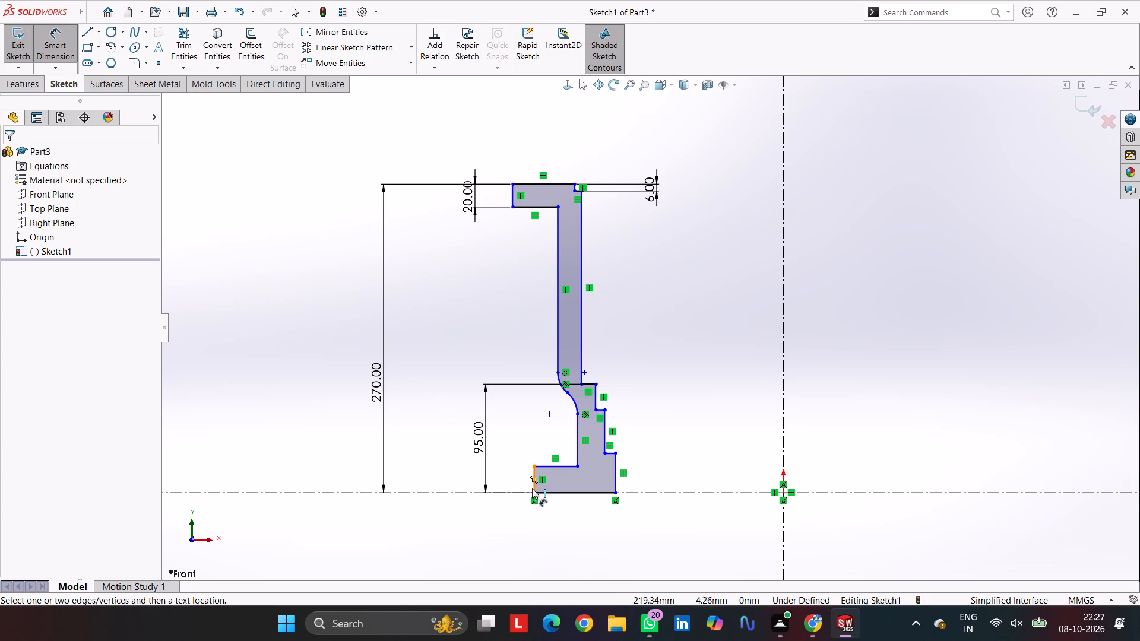
key("Escape")
key("Escape")
left_click(52, 40)
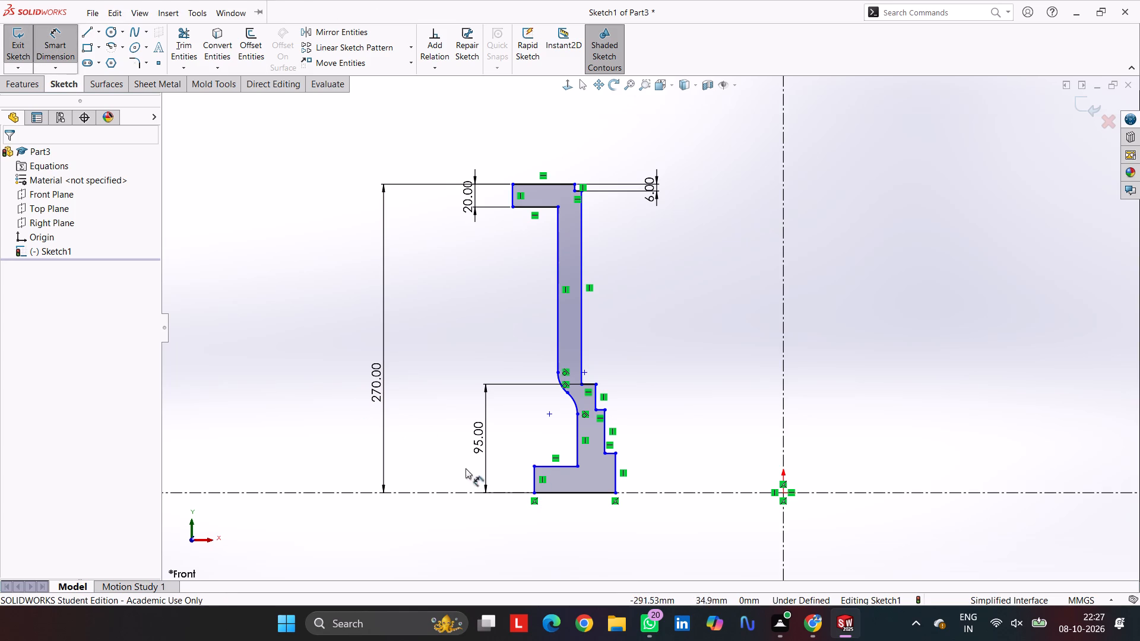
left_click(534, 472)
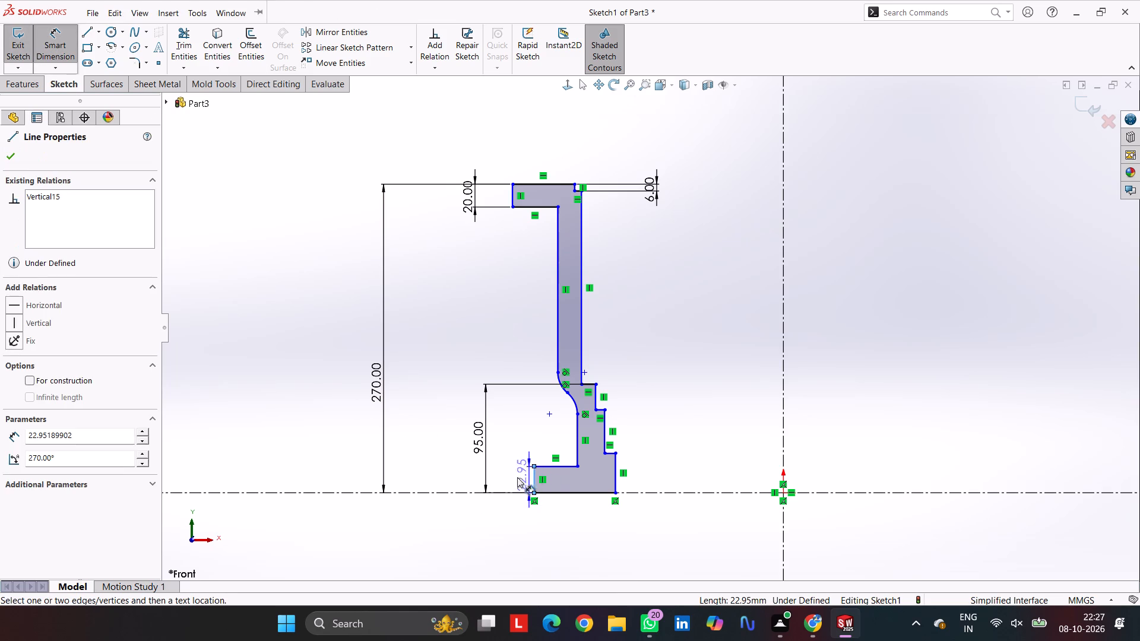
left_click(490, 481)
key("Escape")
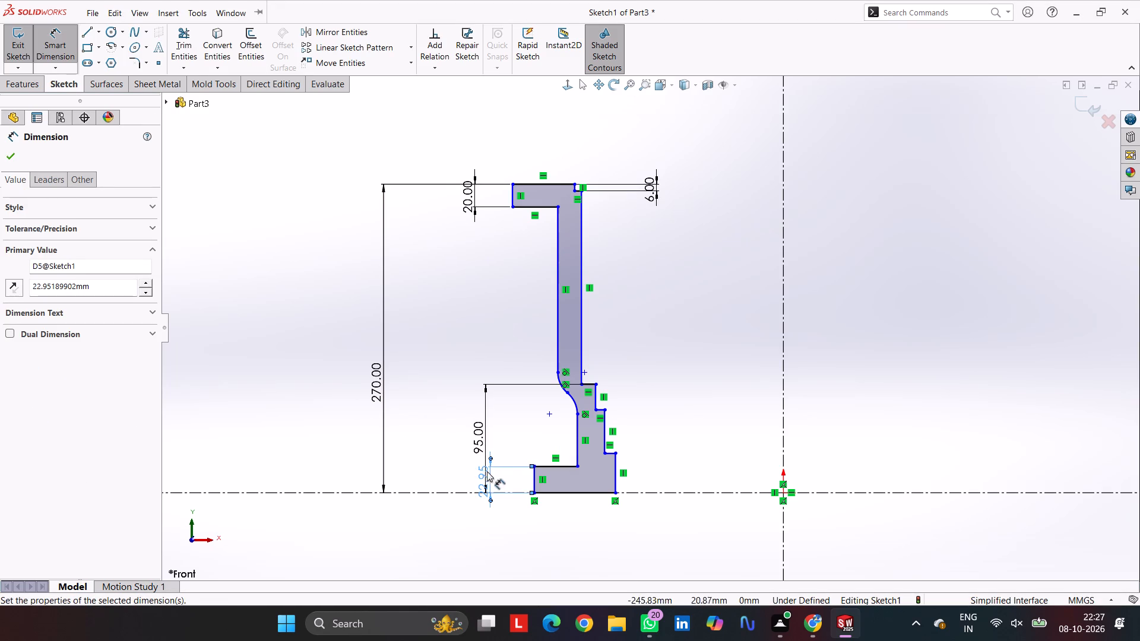
left_click_drag(487, 472, 505, 475)
double_click(507, 478)
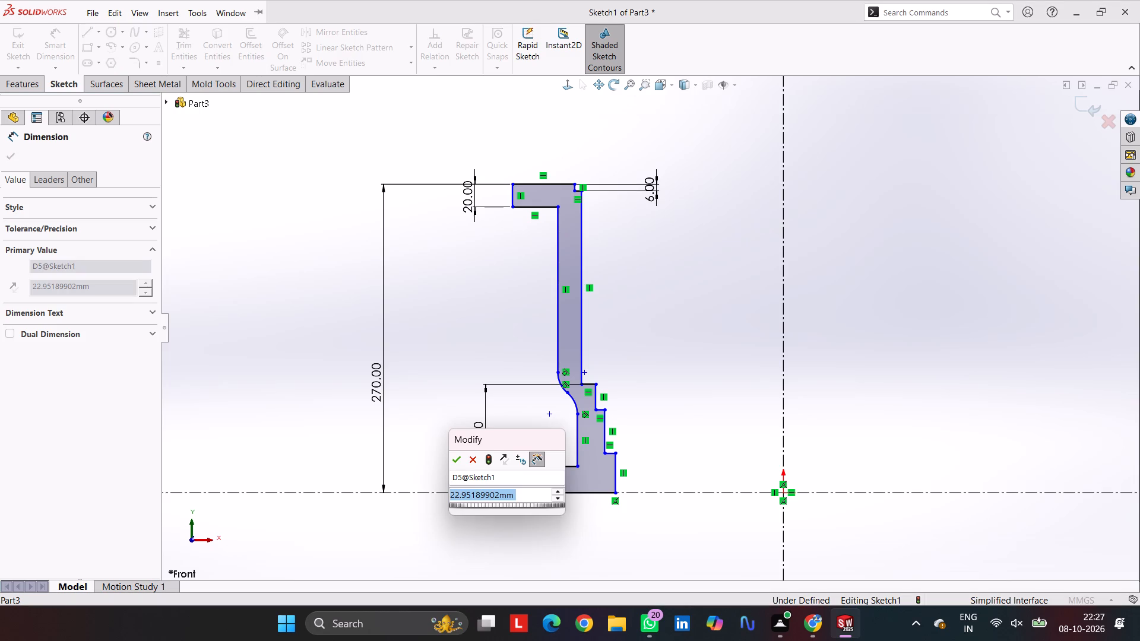
type("20")
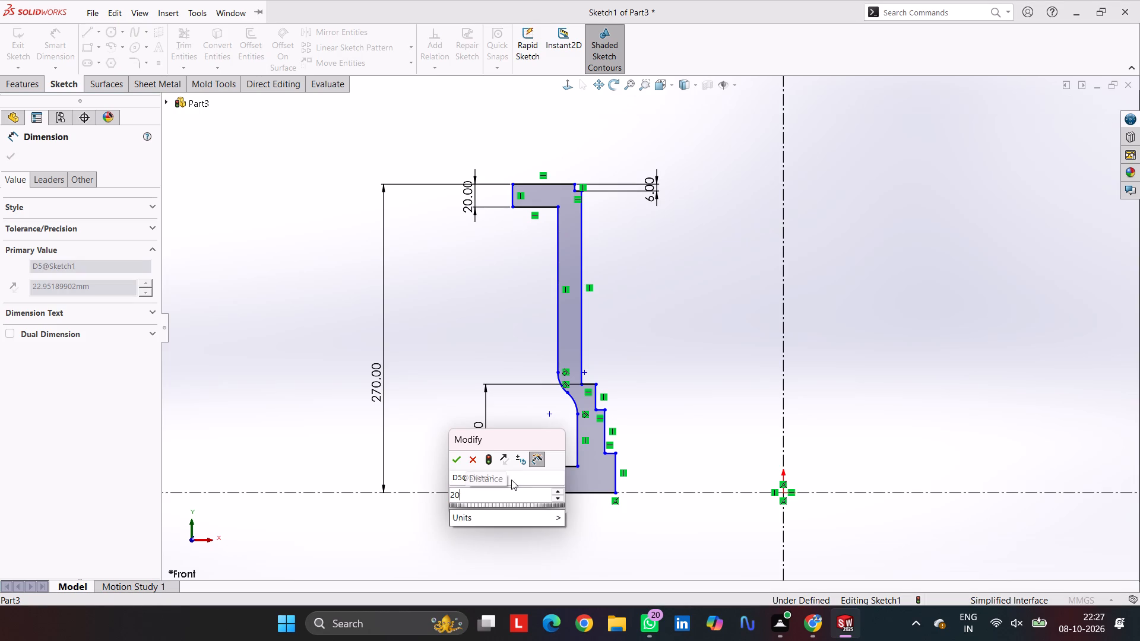
key("Return")
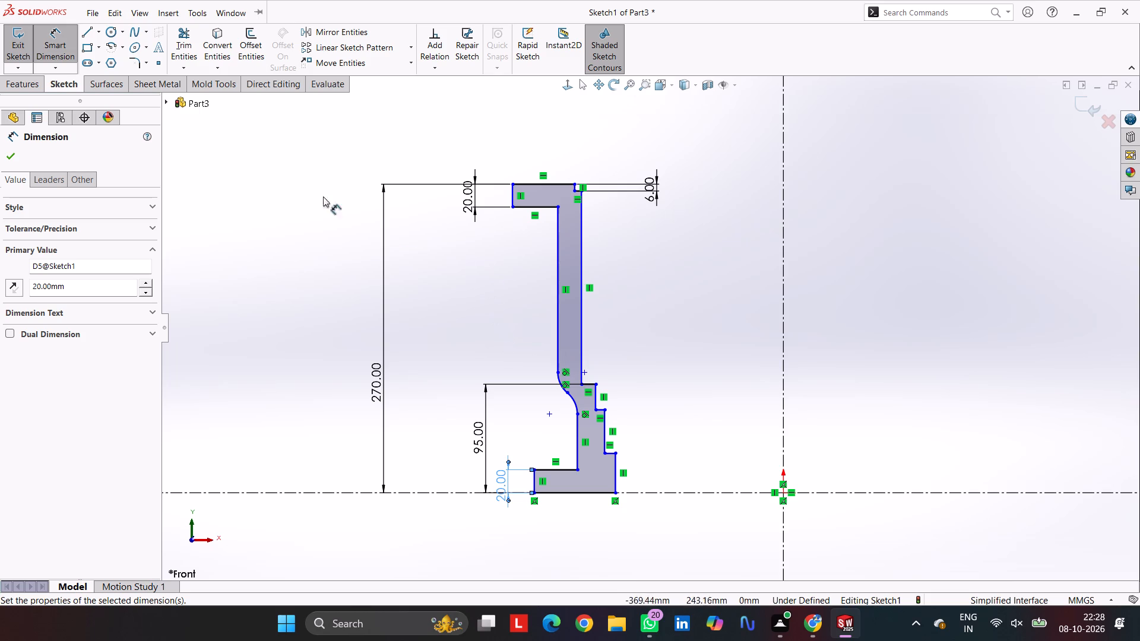
Dimension the short vertical edge below the inner side's upper ledge as 10 mm.
left_click(595, 399)
left_click(638, 392)
key("1")
key("0")
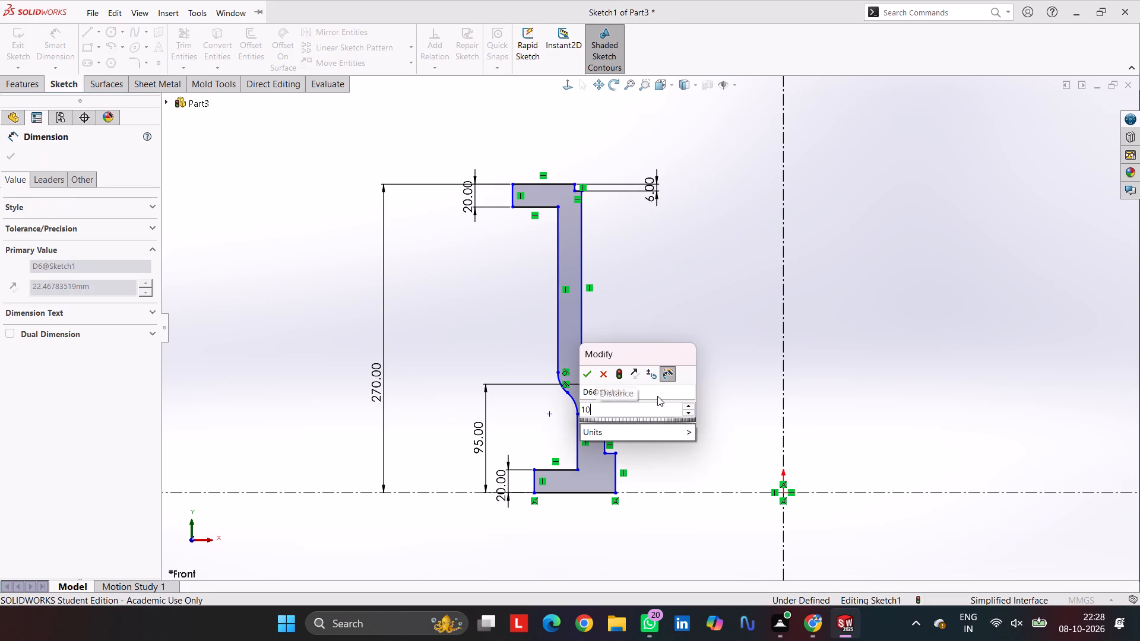
key("Return")
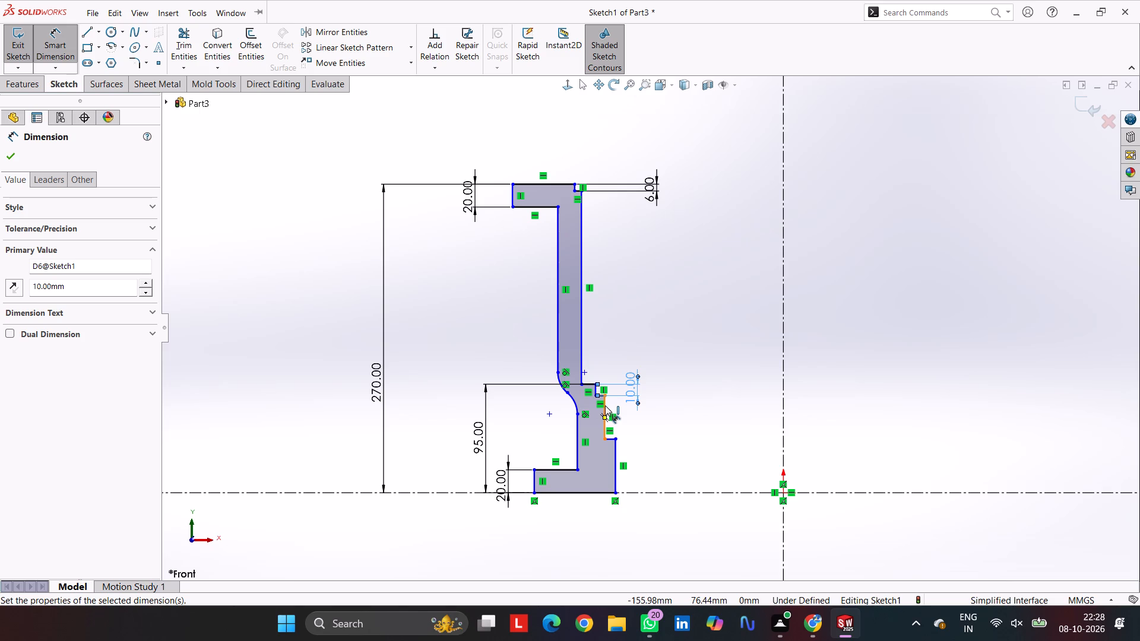
Dimension the inner vertical edge between the middle and lowest ledges as 54 mm.
left_click(605, 405)
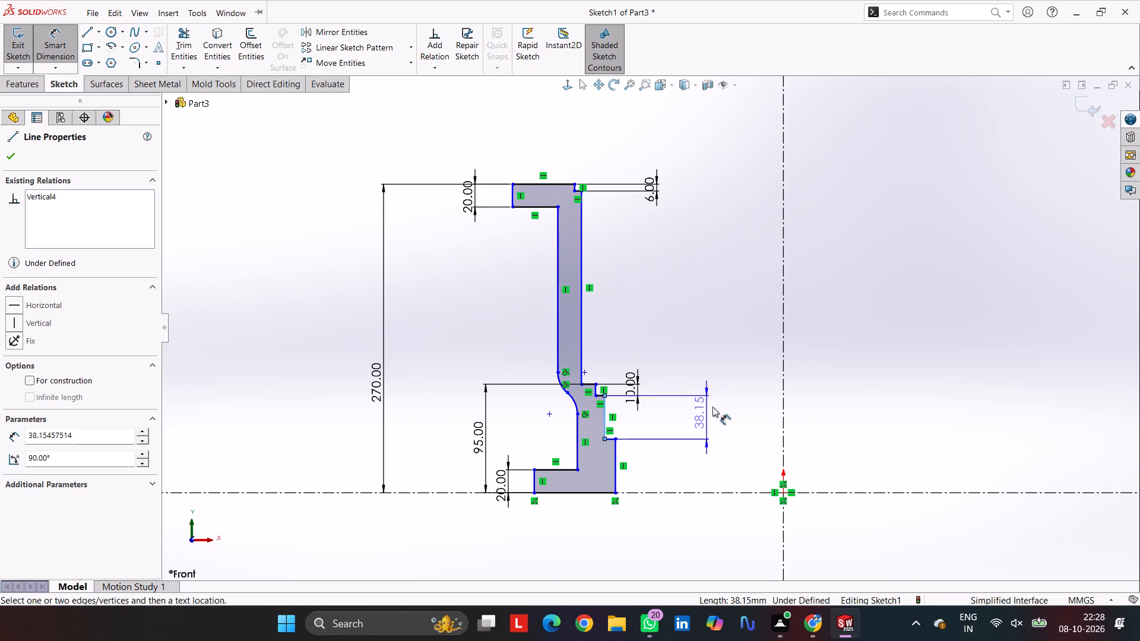
left_click(714, 416)
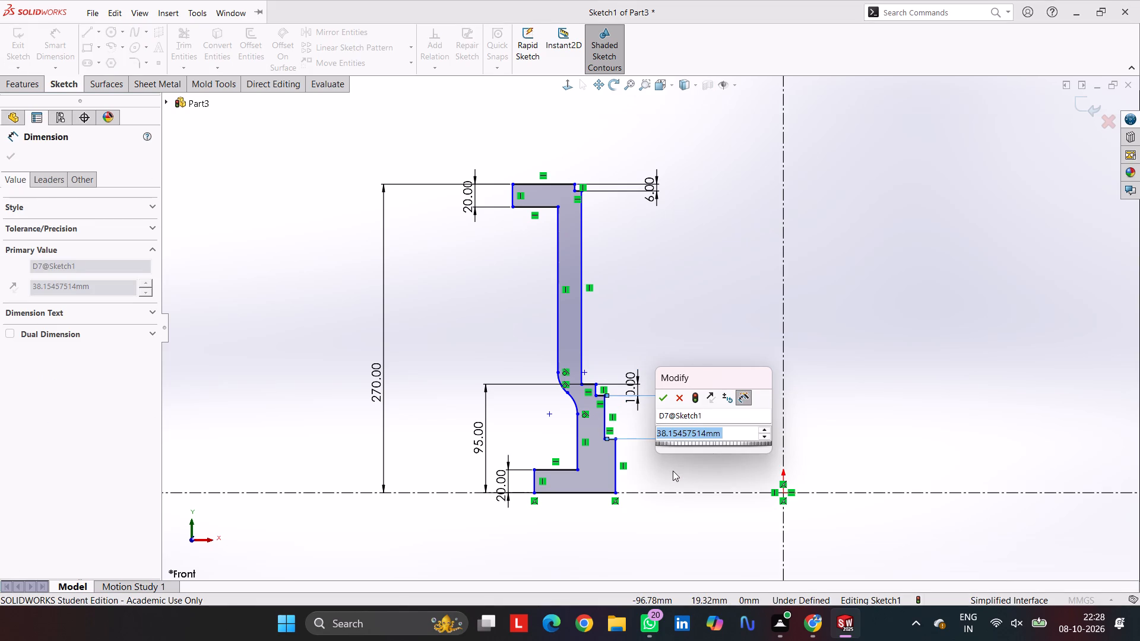
type("54")
key("Return")
key("Return")
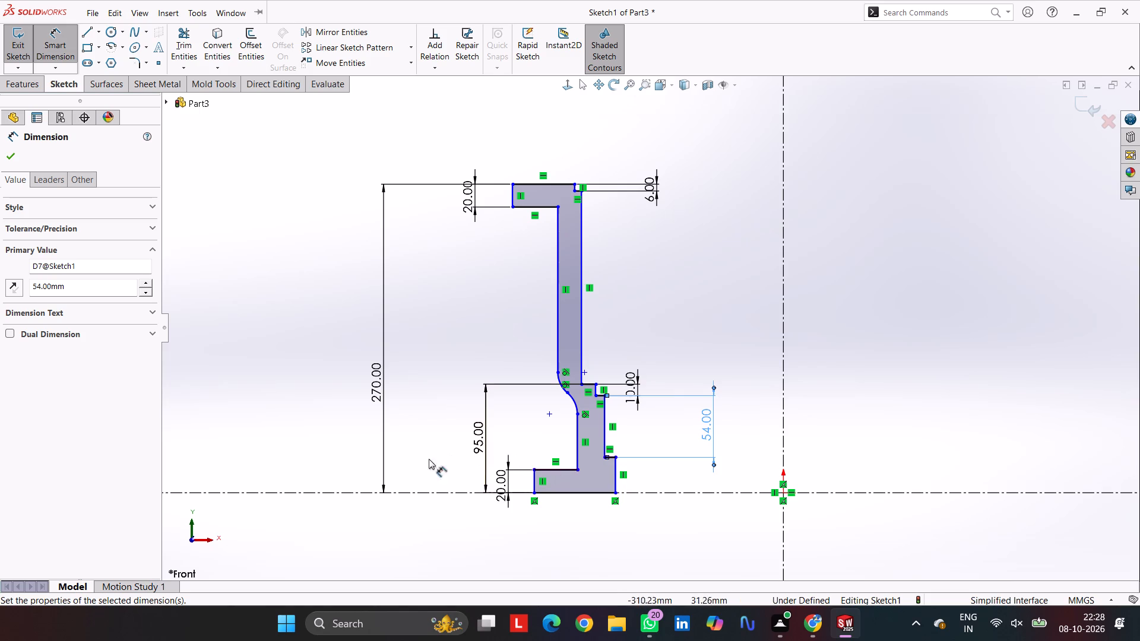
Dimension the horizontal distance from the bottom flange's outer lower corner to the origin as 220/2 mm.
left_click(534, 493)
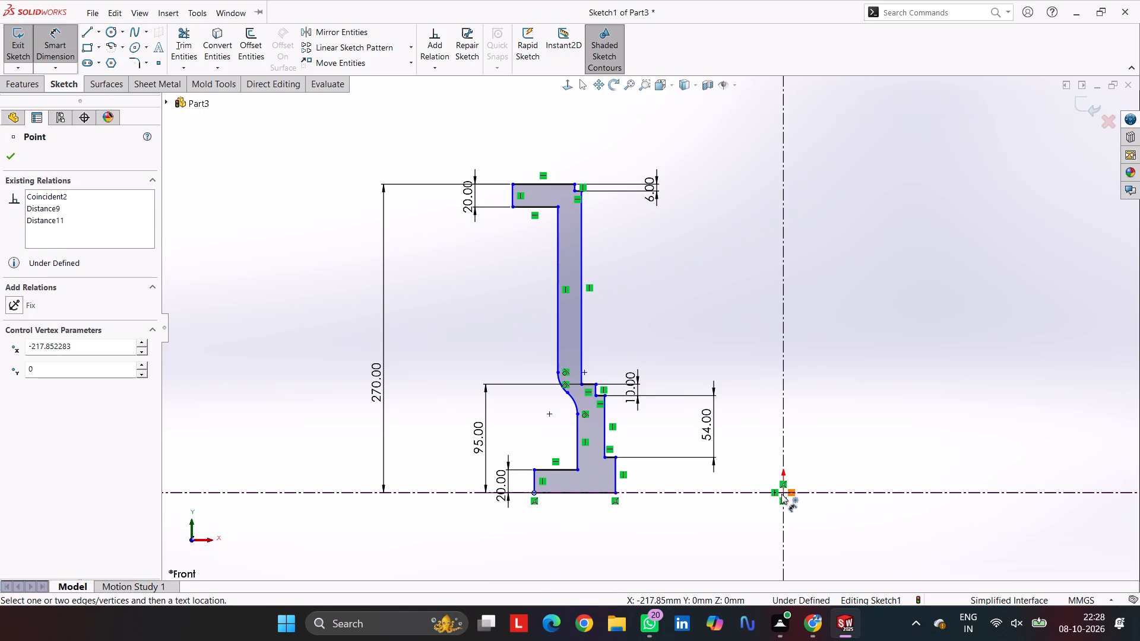
left_click(781, 495)
left_click(735, 537)
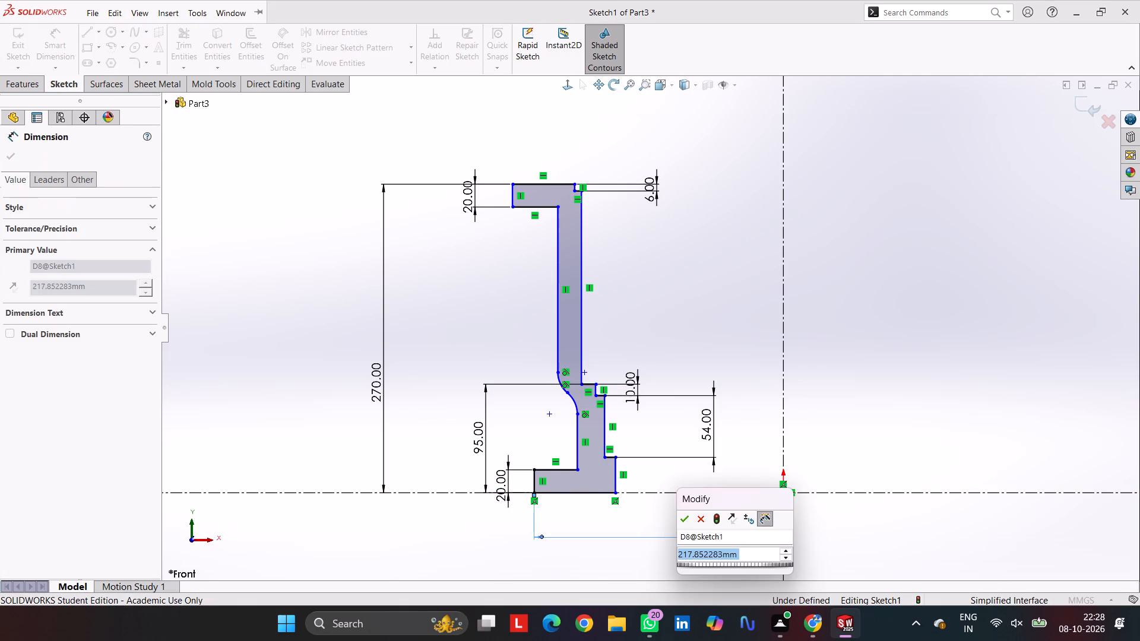
type("220")
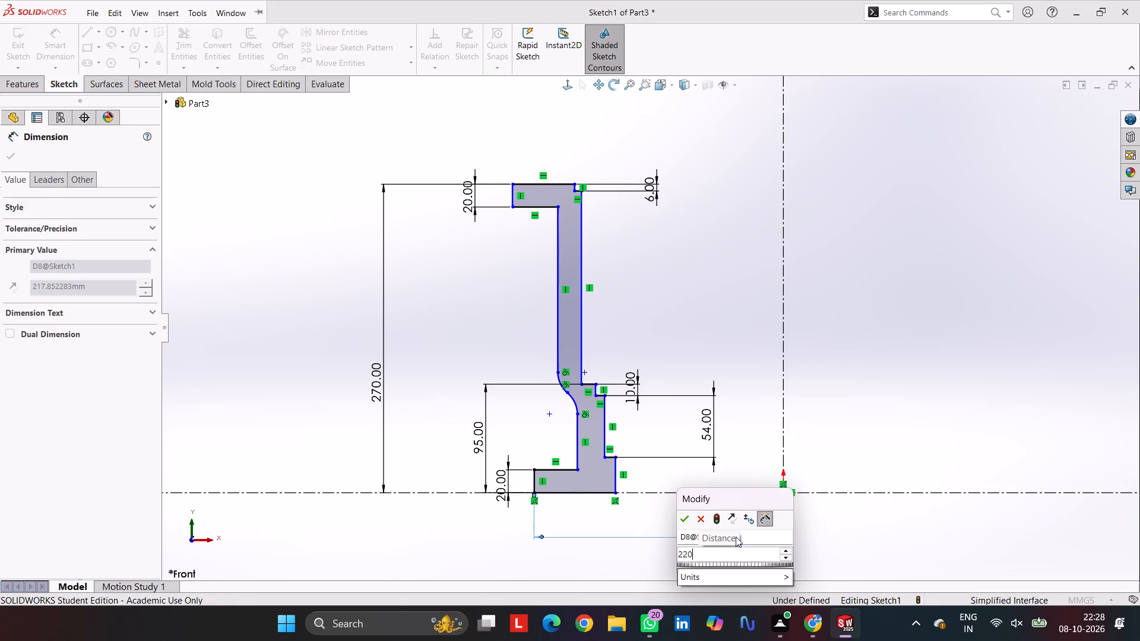
type("/2")
key("Return")
key("space")
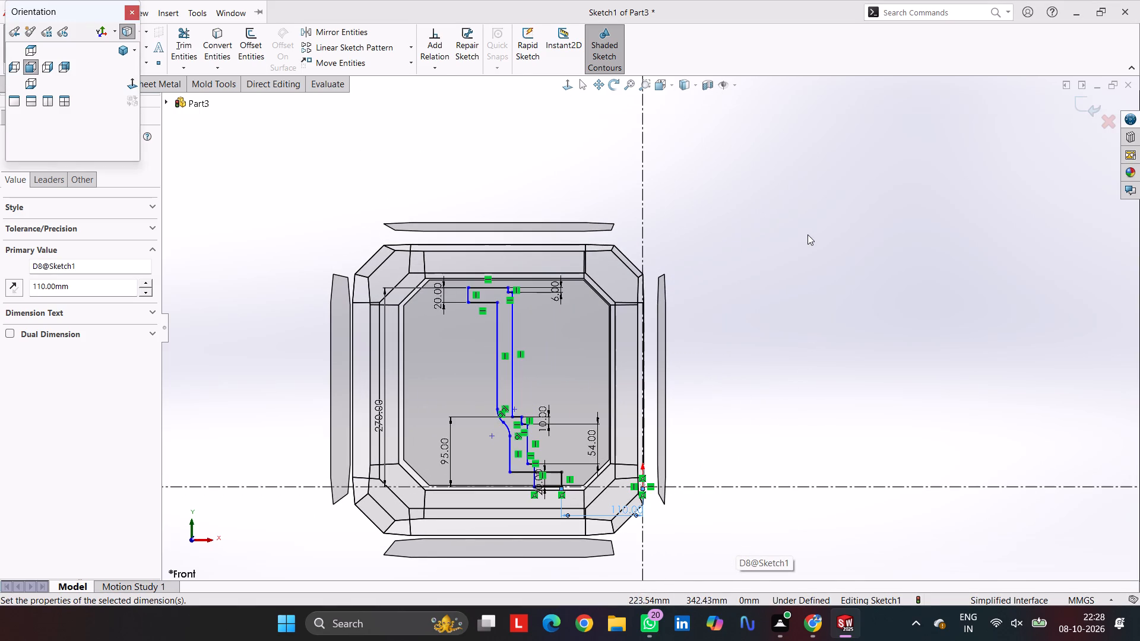
key("Escape")
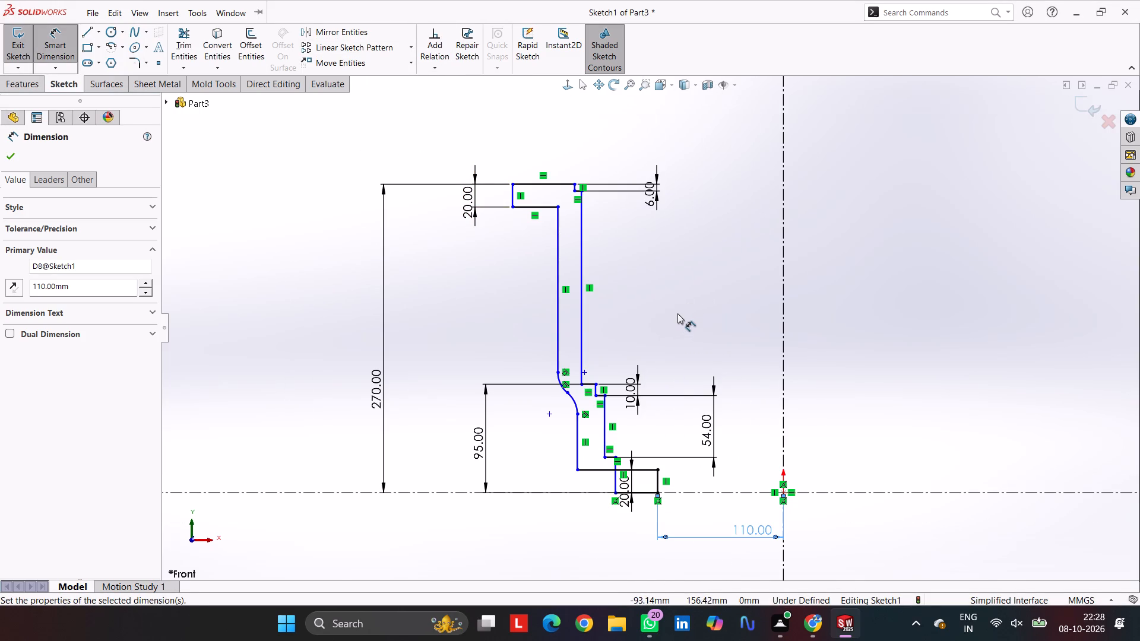
Undo the value change on the bottom flange's distance to the origin.
key("ctrl+z")
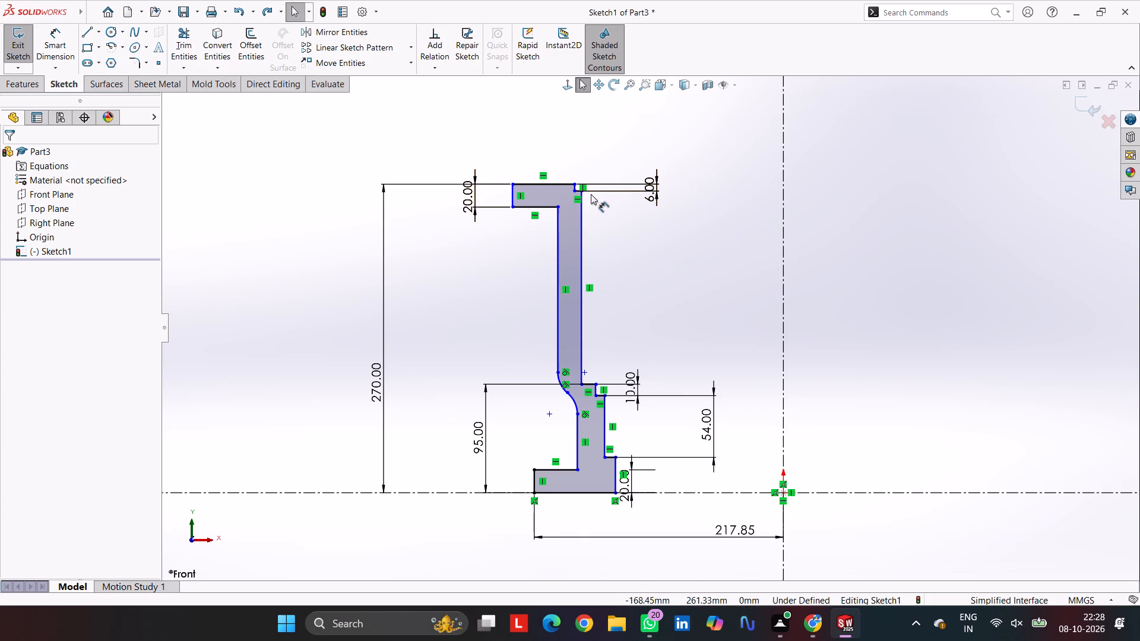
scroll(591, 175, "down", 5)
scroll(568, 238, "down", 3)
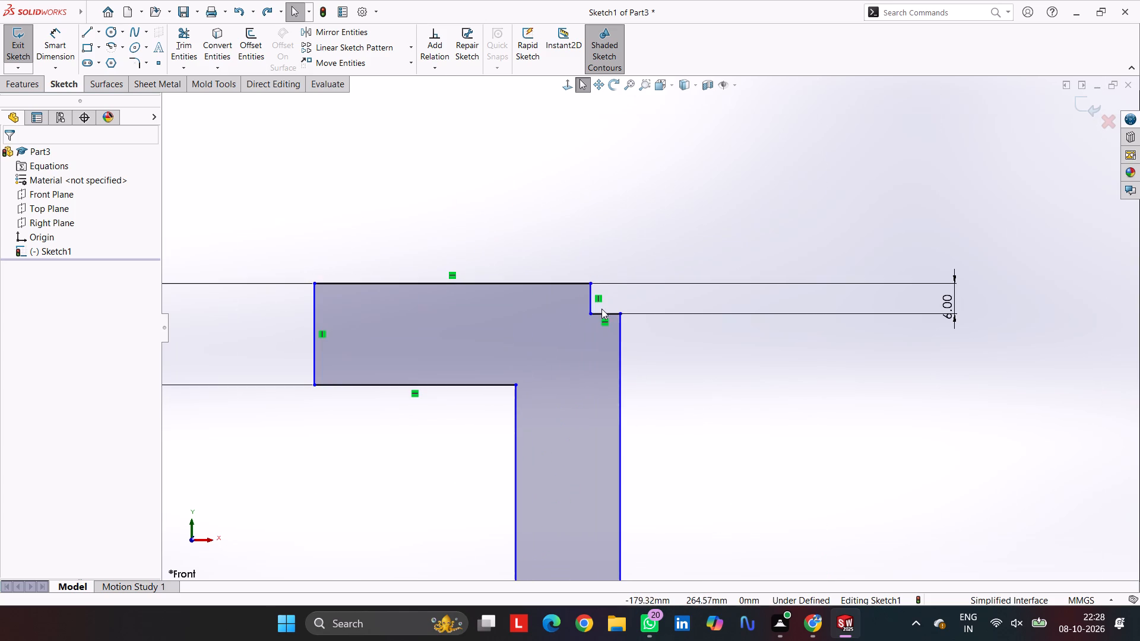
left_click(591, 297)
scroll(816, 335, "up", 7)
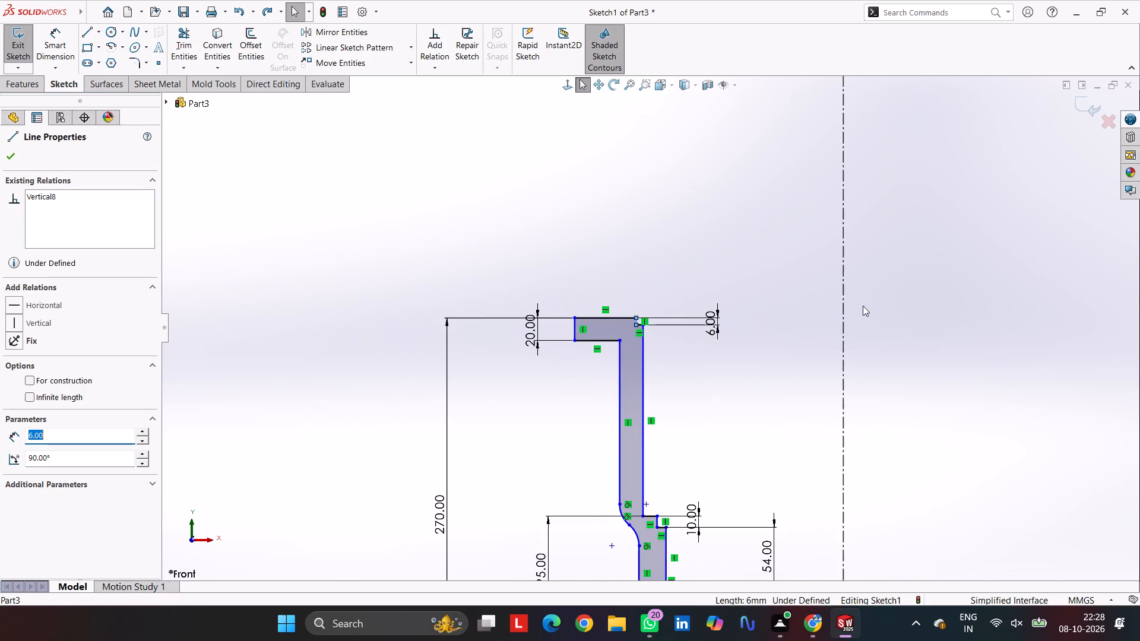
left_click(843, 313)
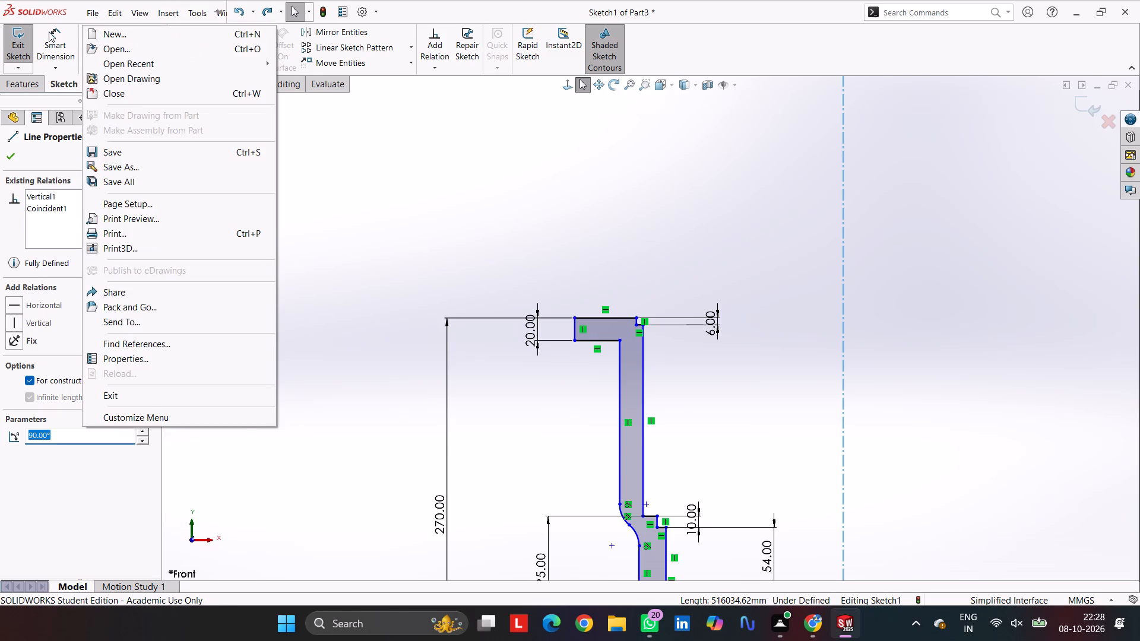
Dimension the horizontal distance from the short 6 mm vertical edge at the profile's inner top corner to the vertical centerline as 158/2 mm.
left_click(49, 31)
scroll(635, 316, "down", 8)
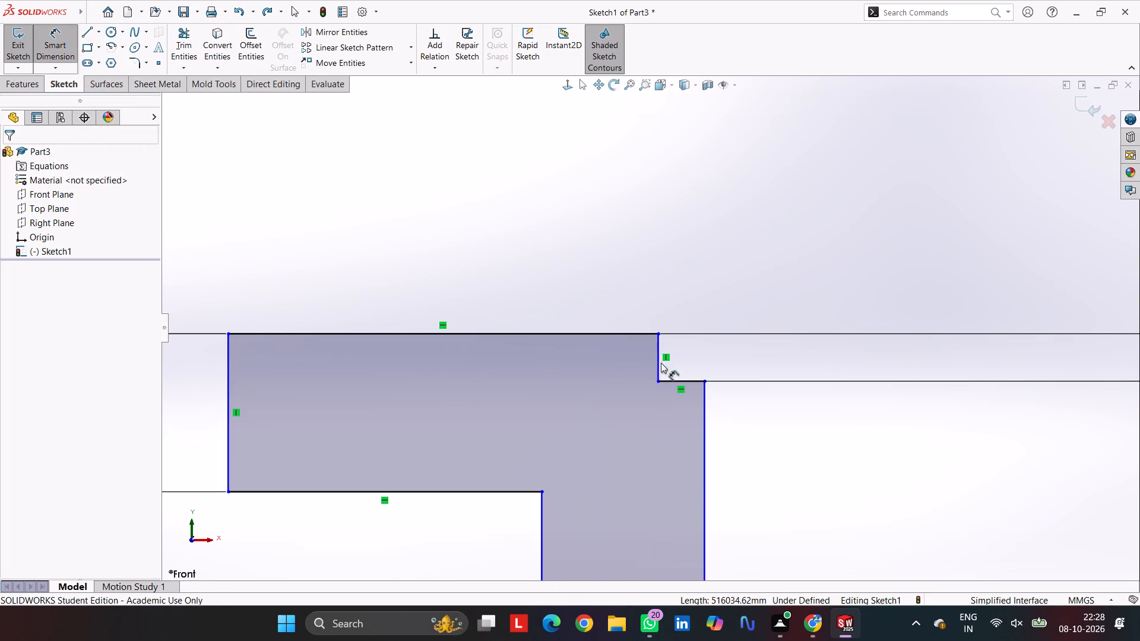
left_click(659, 358)
scroll(812, 372, "up", 6)
scroll(1038, 310, "up", 5)
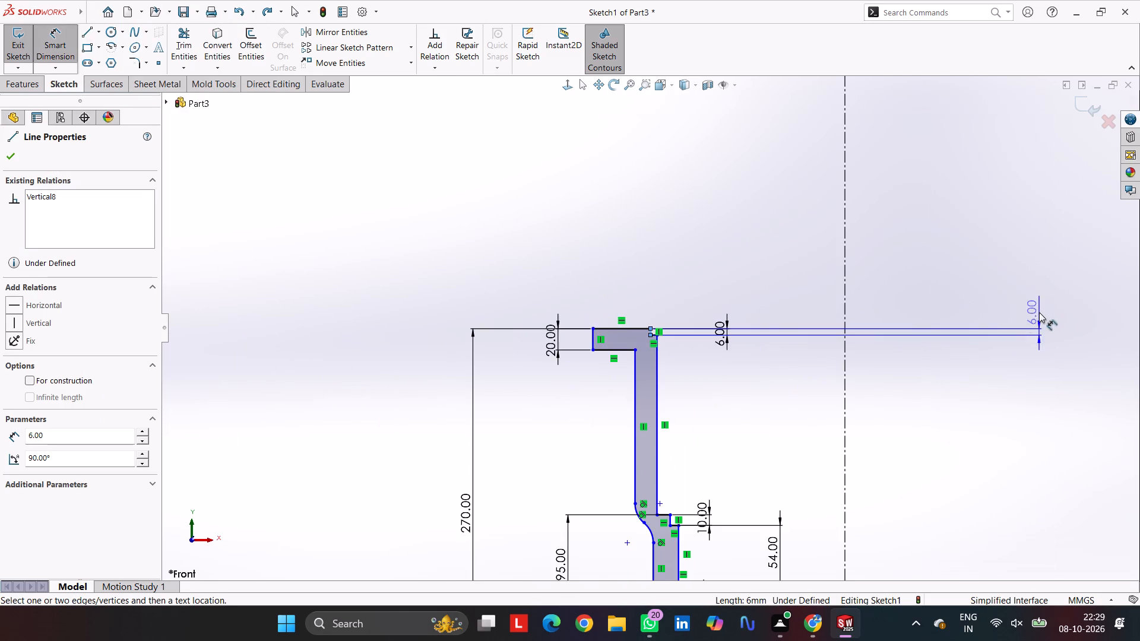
left_click(845, 315)
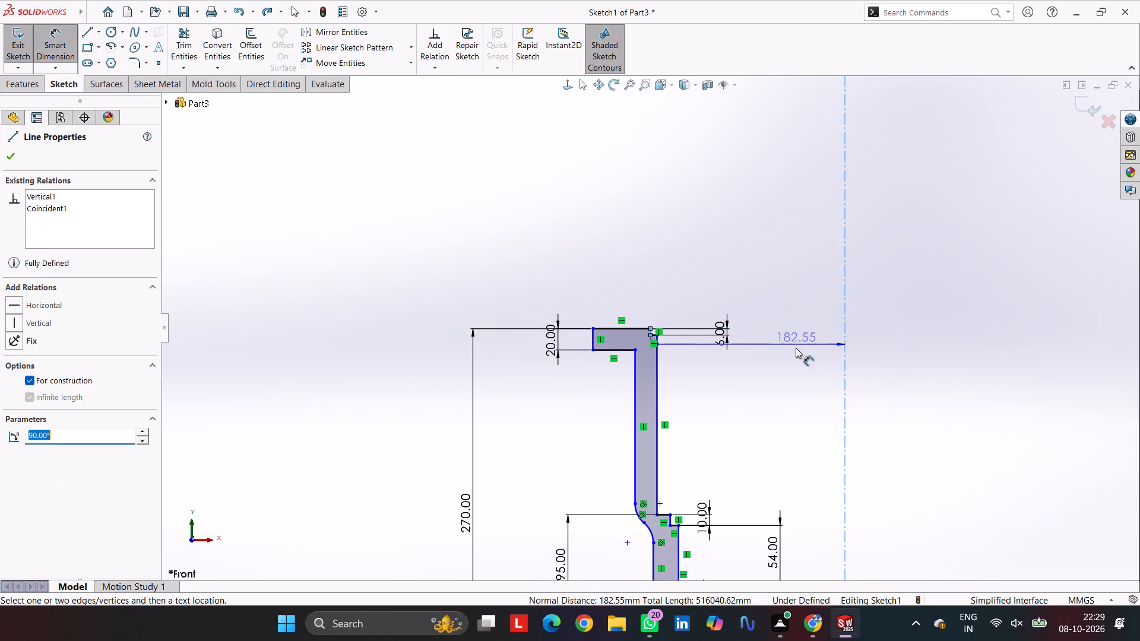
left_click(793, 297)
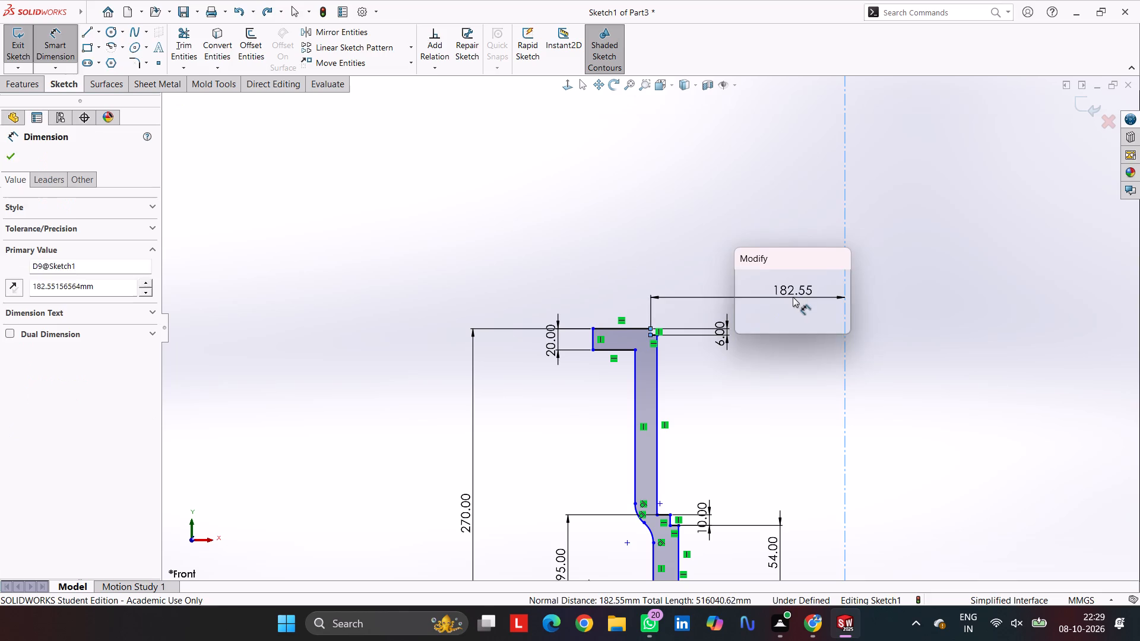
key("1")
key("5")
key("8")
key("slash")
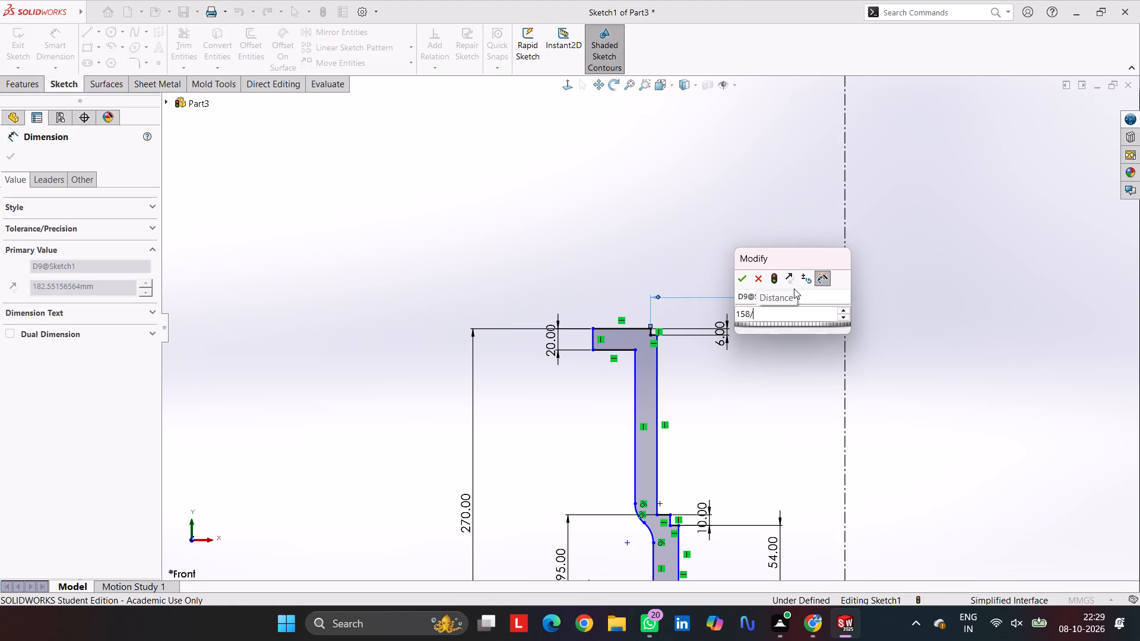
key("2")
key("Return")
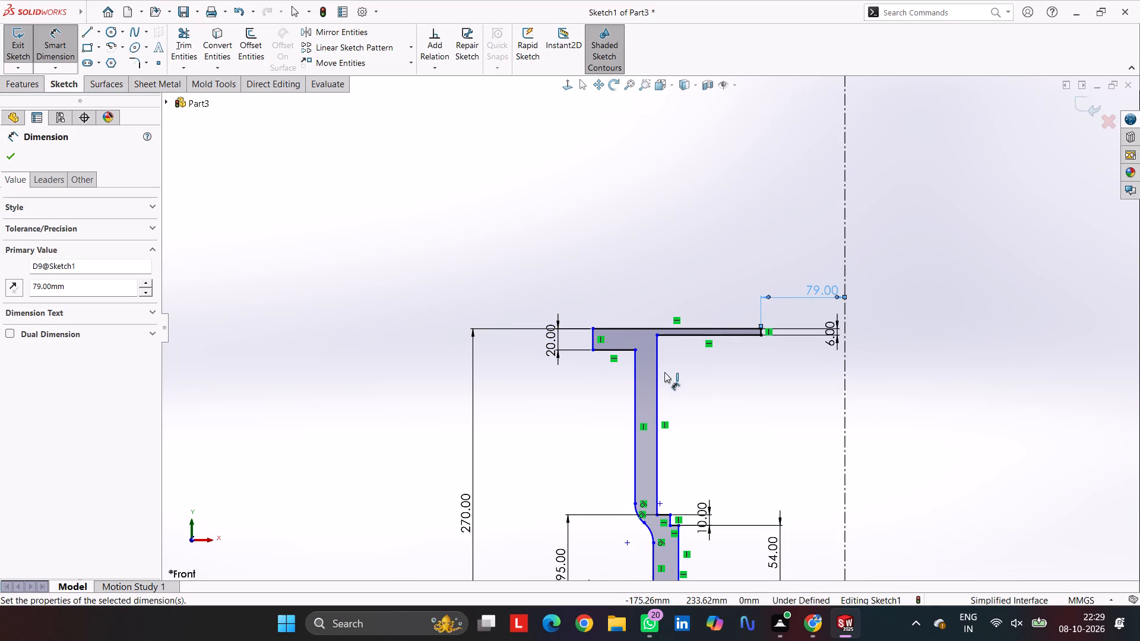
Dimension the distance from the long upper inner vertical edge to the vertical centerline as 150/2 mm.
left_click(655, 410)
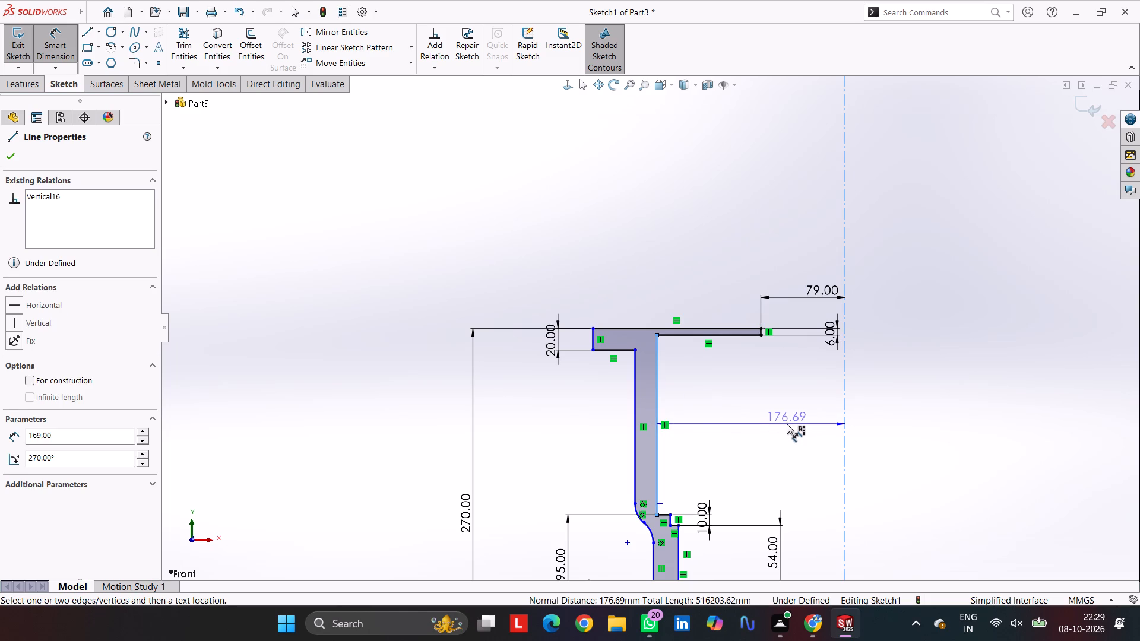
left_click(787, 422)
key("1")
key("6")
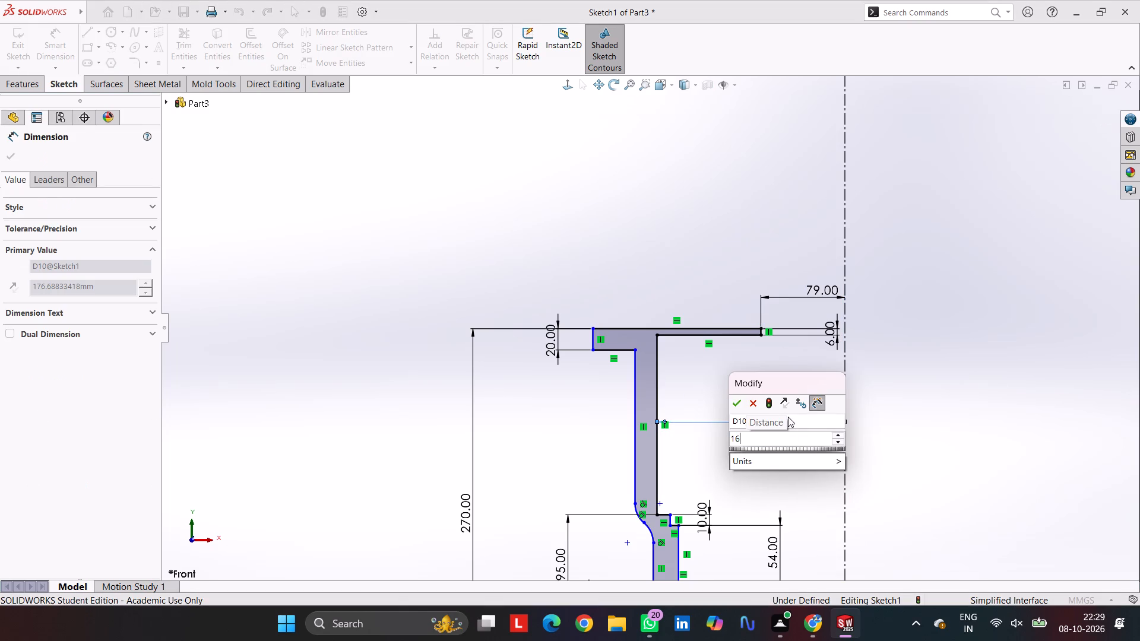
key("BackSpace")
key("5")
key("0")
key("slash")
key("2")
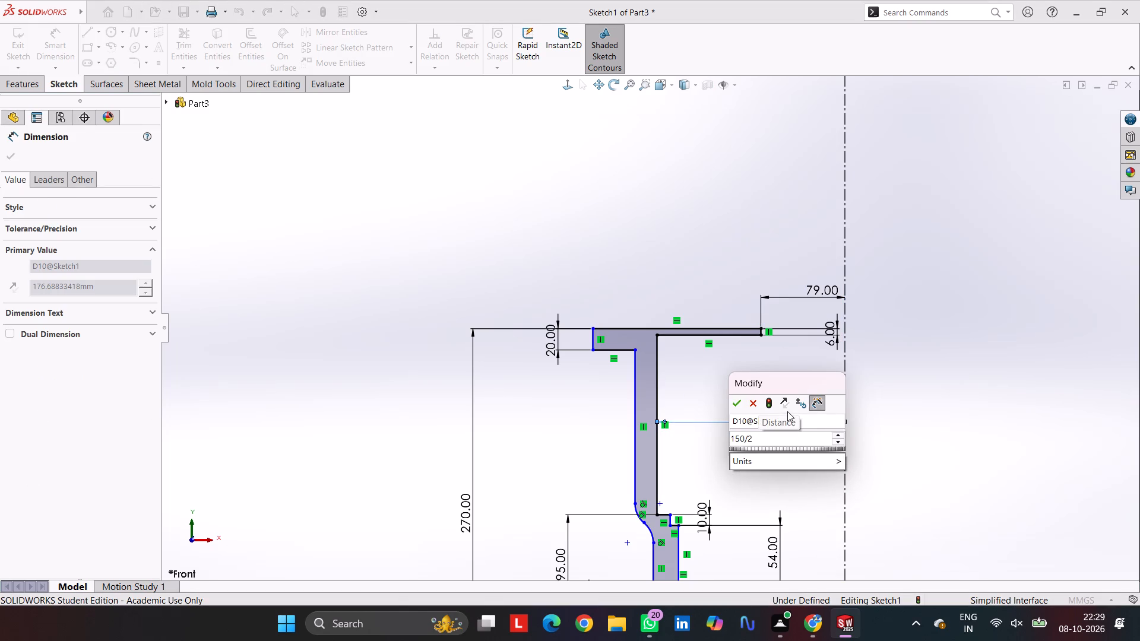
key("Return")
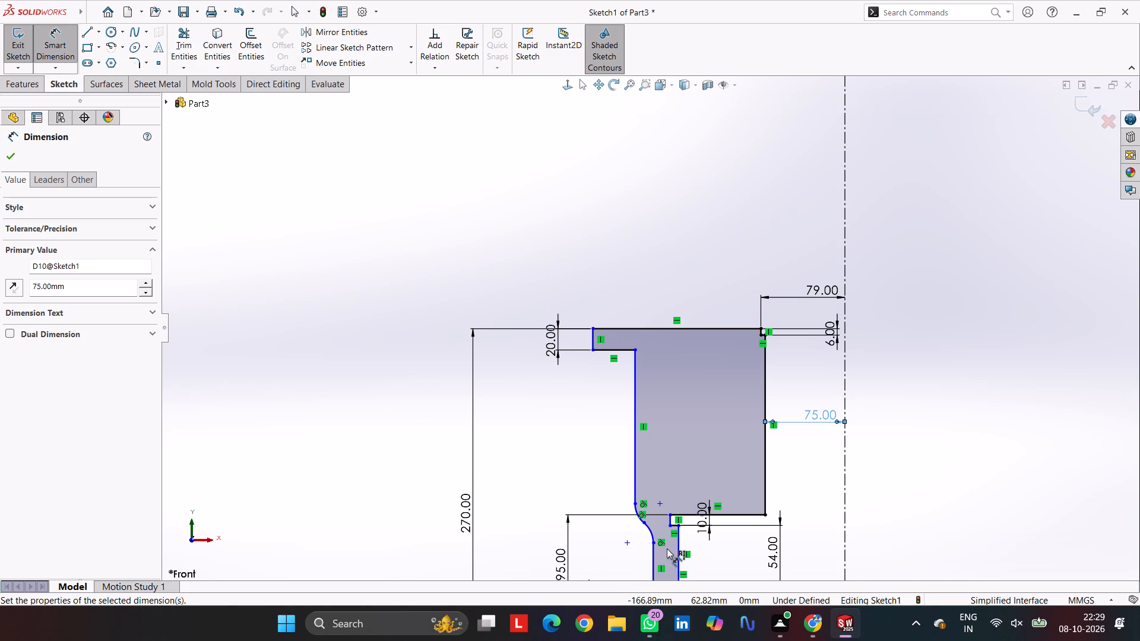
Dimension the distance from the 10 mm inner vertical edge to the vertical centerline as 114/2 mm.
scroll(667, 551, "down", 2)
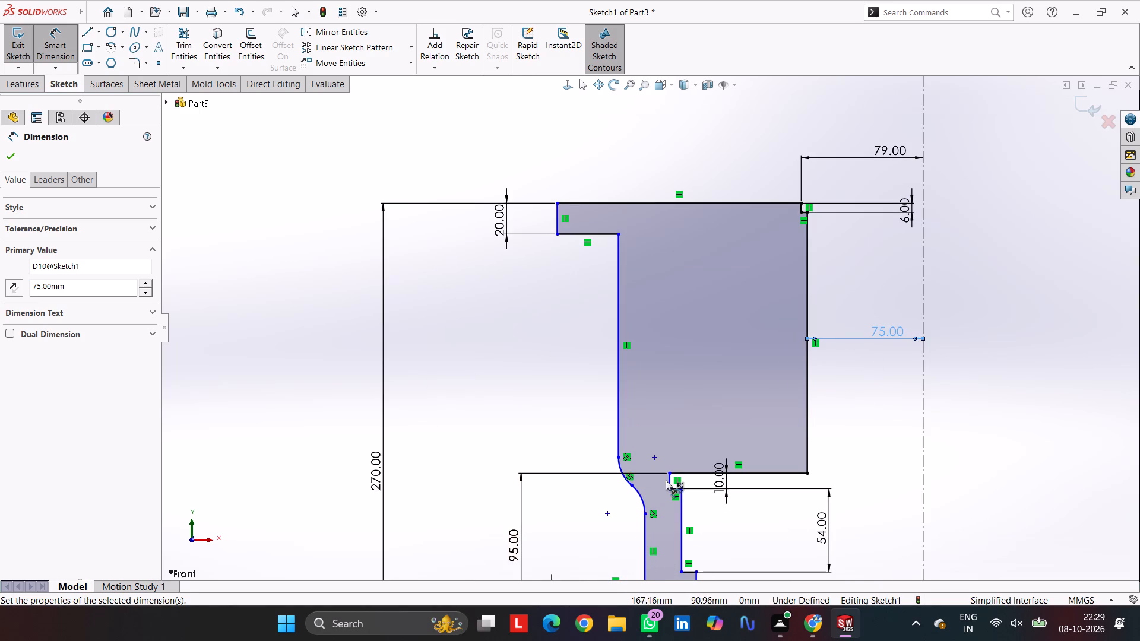
left_click(670, 481)
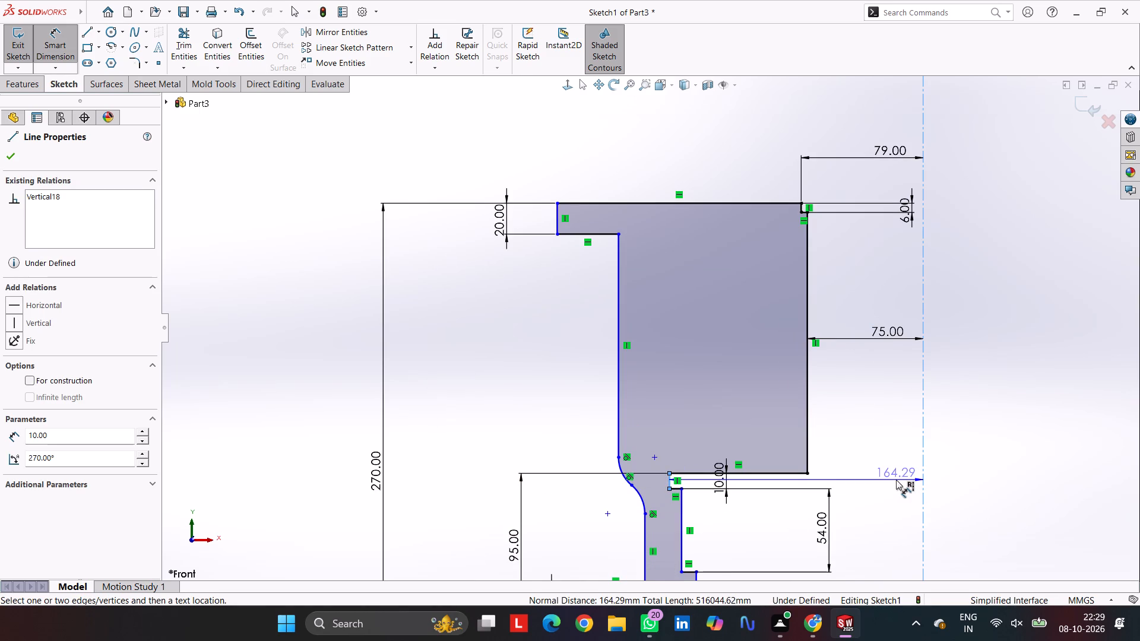
left_click(894, 481)
type("114")
type("/2")
key("Return")
Dimension the distance from the lowest inner vertical edge, at the profile's base, to the vertical centerline as 76/2 mm.
scroll(858, 528, "up", 4)
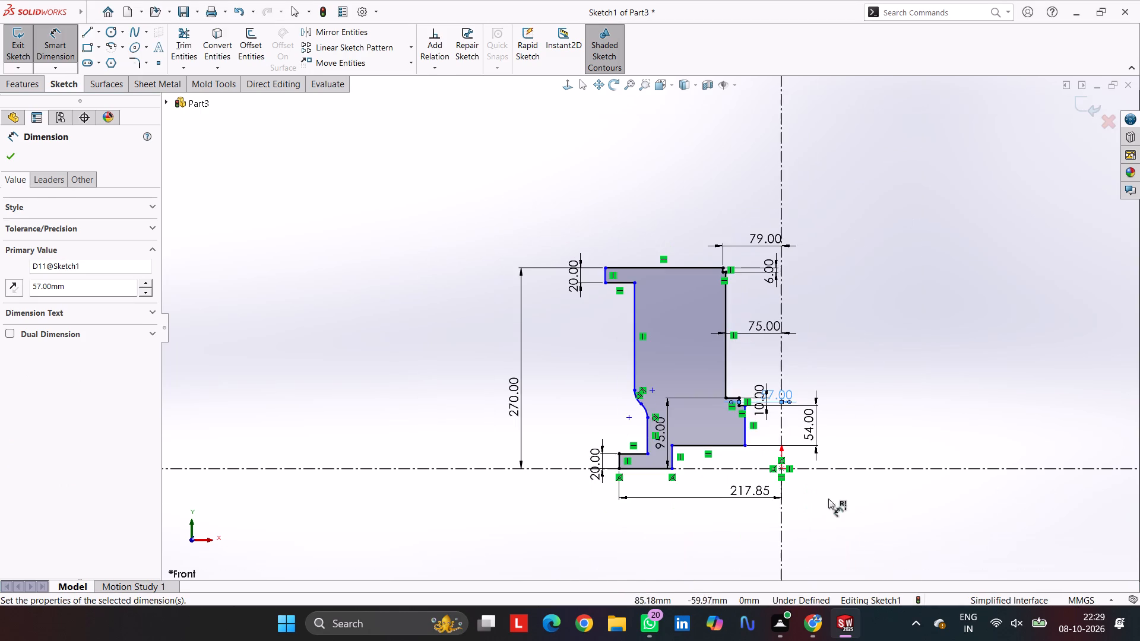
scroll(752, 446, "down", 4)
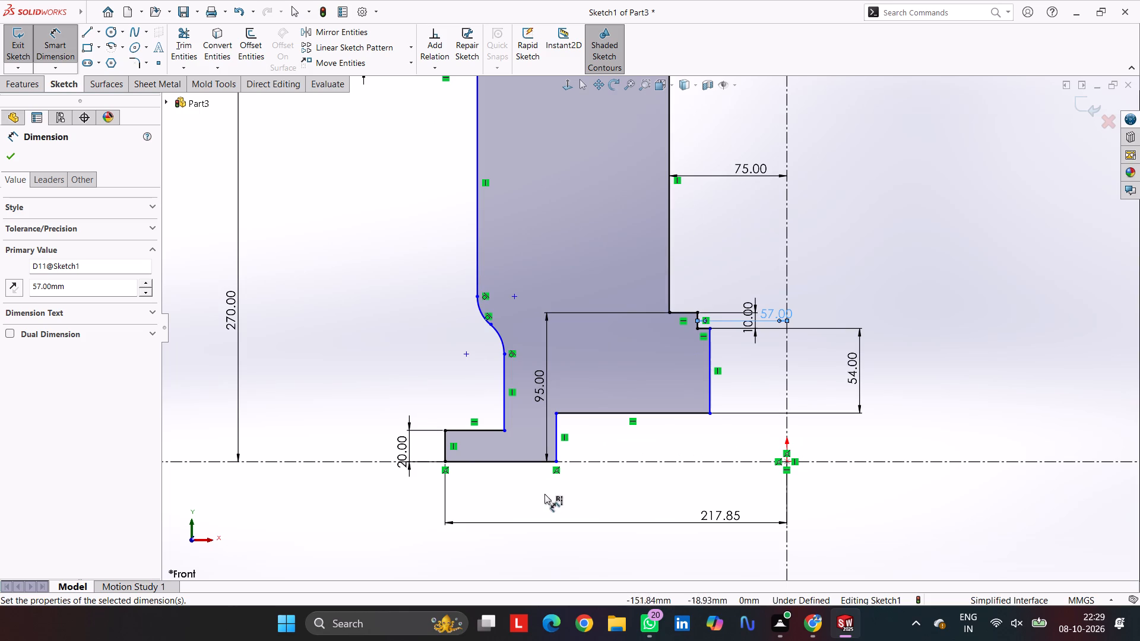
left_click(557, 442)
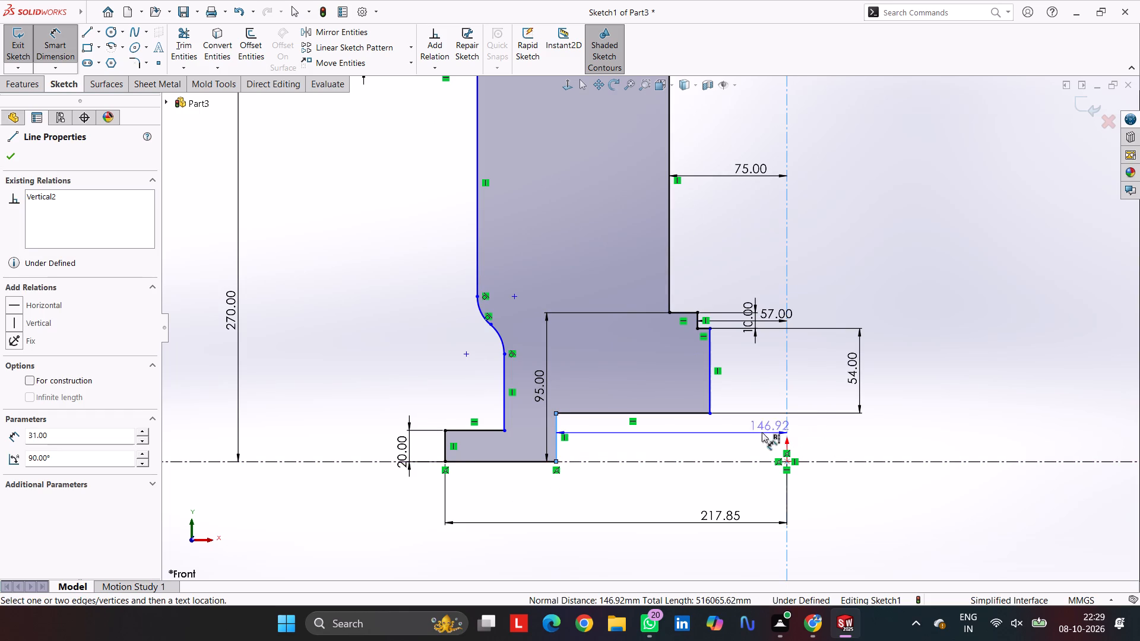
left_click(739, 445)
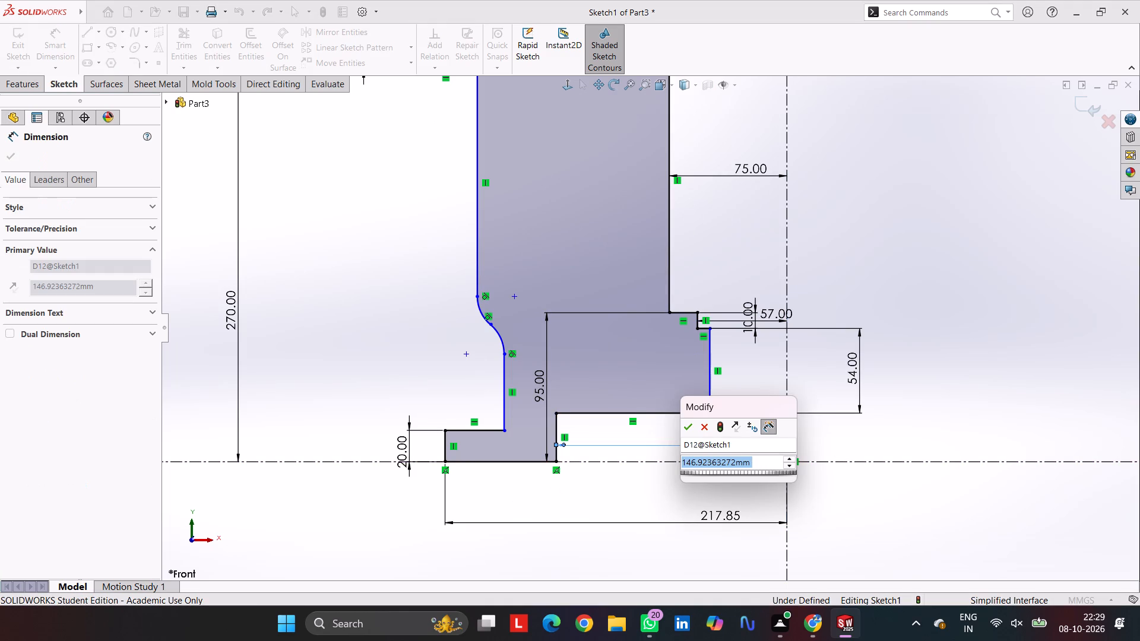
type("76/2")
key("Return")
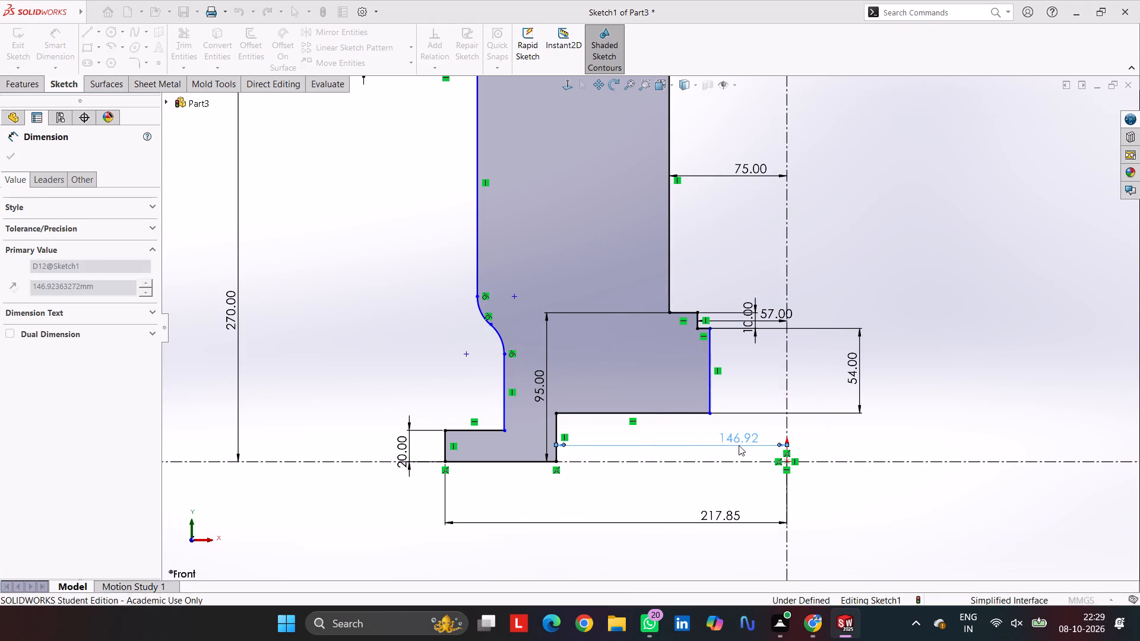
Dimension the distance from the 54 mm inner vertical edge to the vertical centerline as 92/2 mm.
left_click(710, 353)
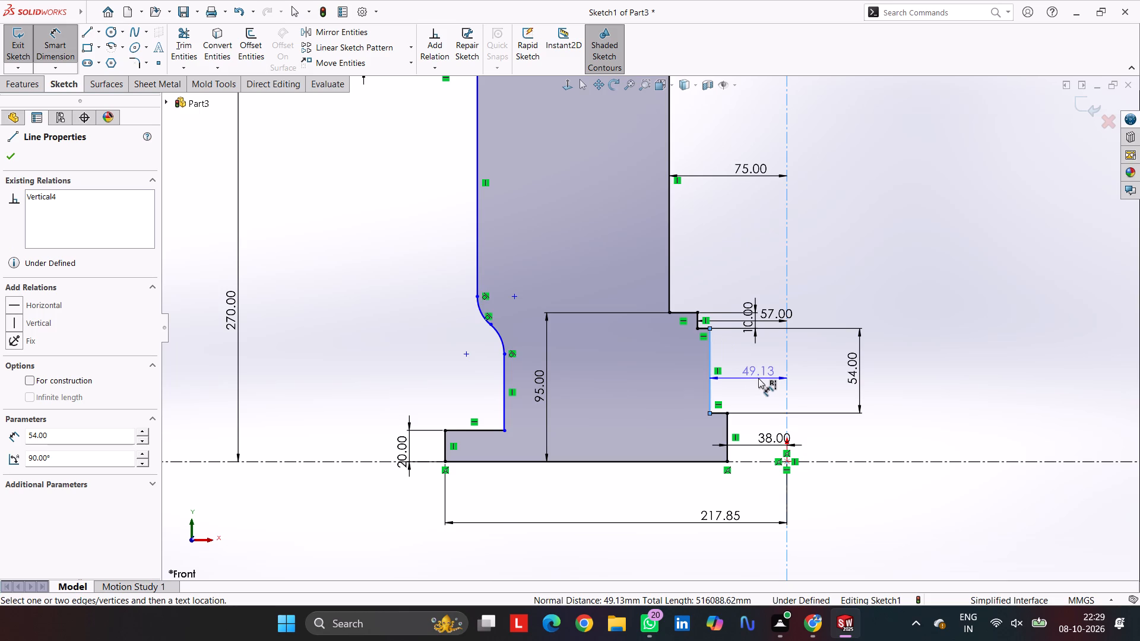
left_click(758, 378)
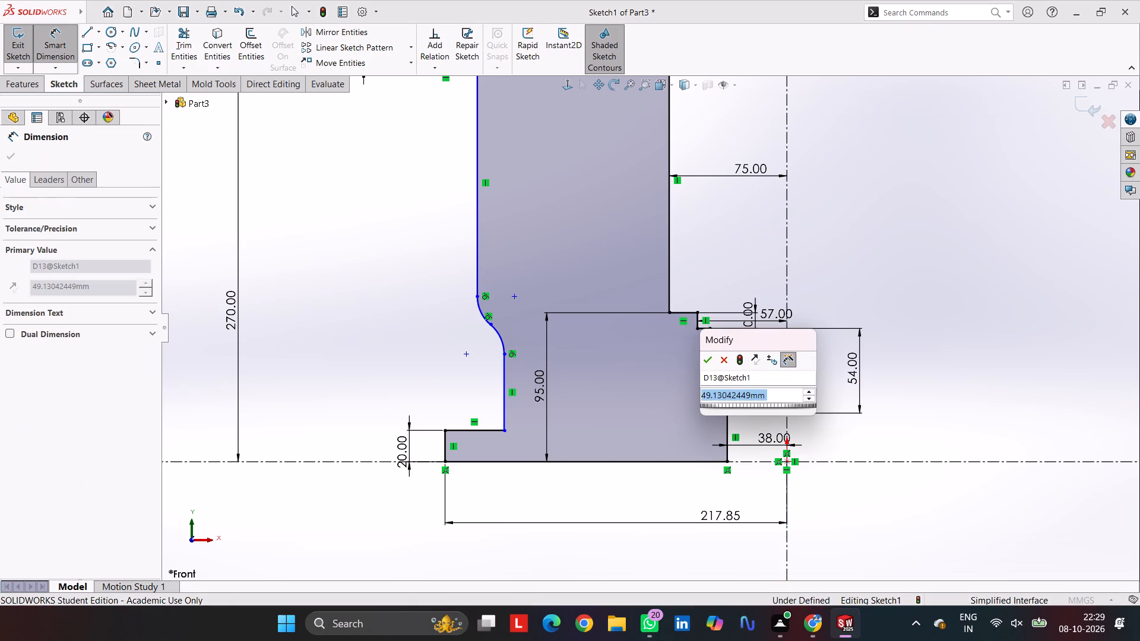
type("92")
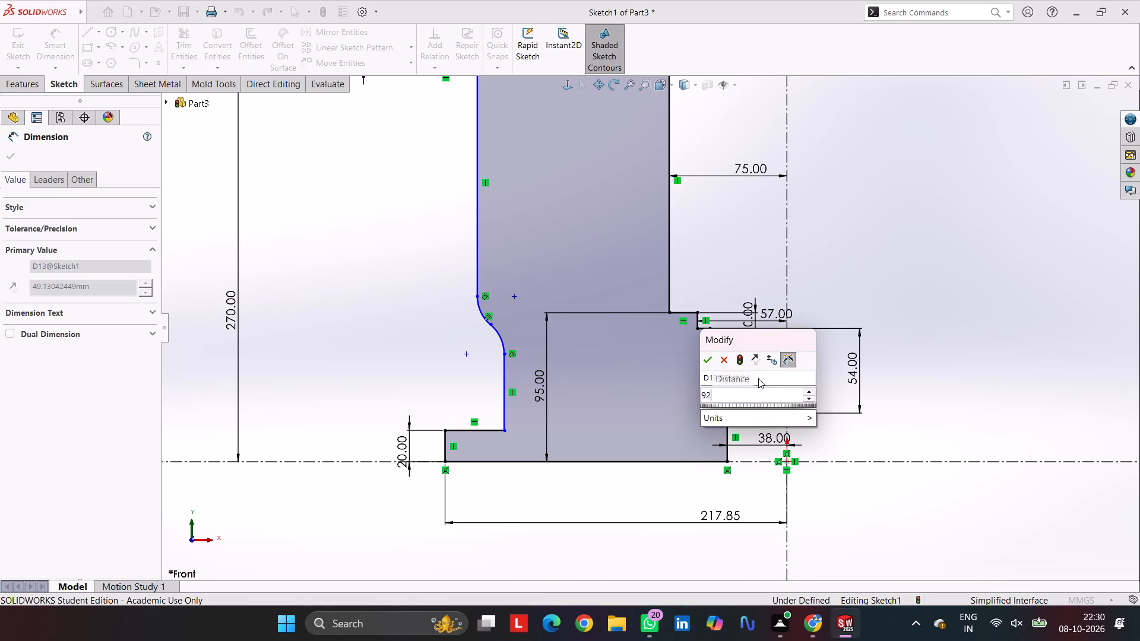
key("slash")
left_click(758, 378)
key("2")
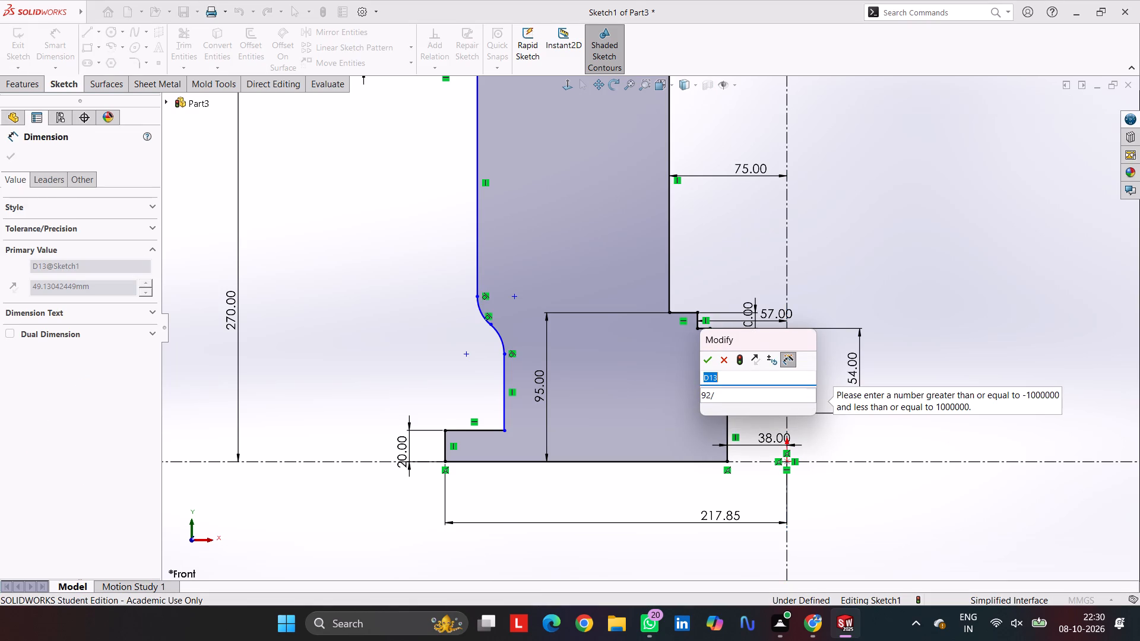
left_click(750, 398)
key("2")
key("Return")
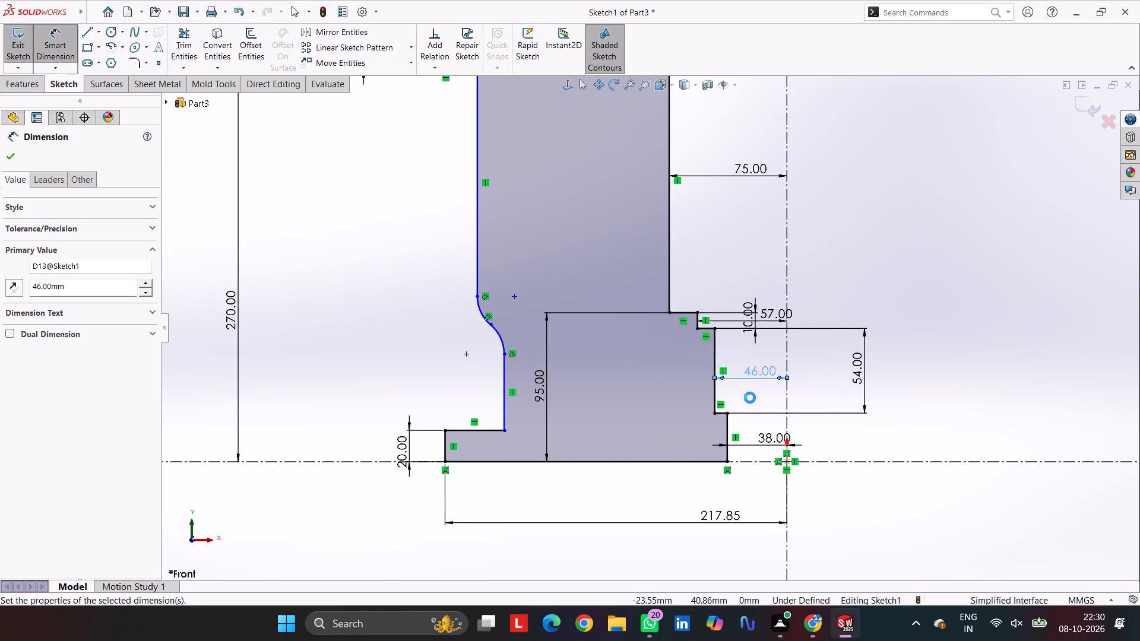
Dimension the distance from the top flange's outer vertical edge to the vertical centerline as 250/2 mm.
scroll(728, 348, "up", 4)
scroll(652, 269, "down", 2)
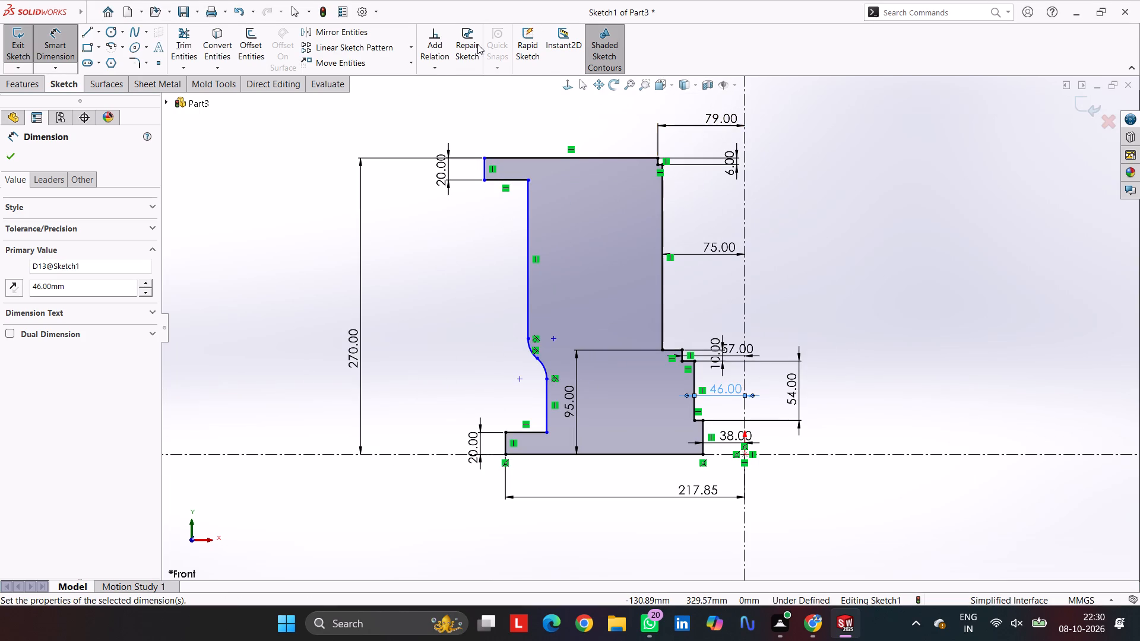
left_click(484, 165)
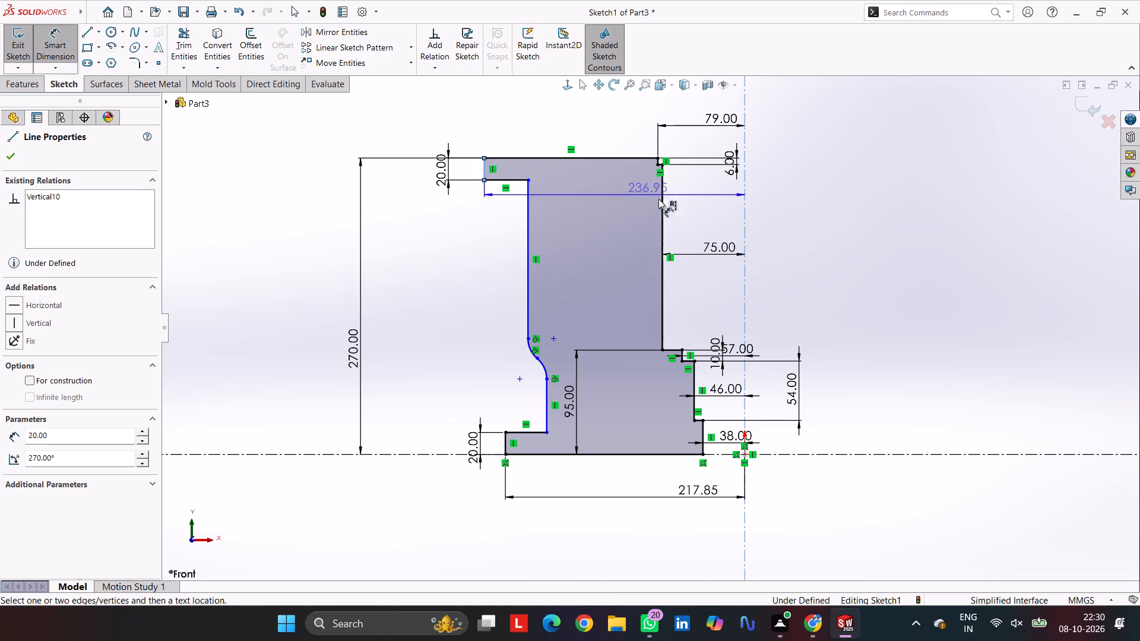
left_click(613, 103)
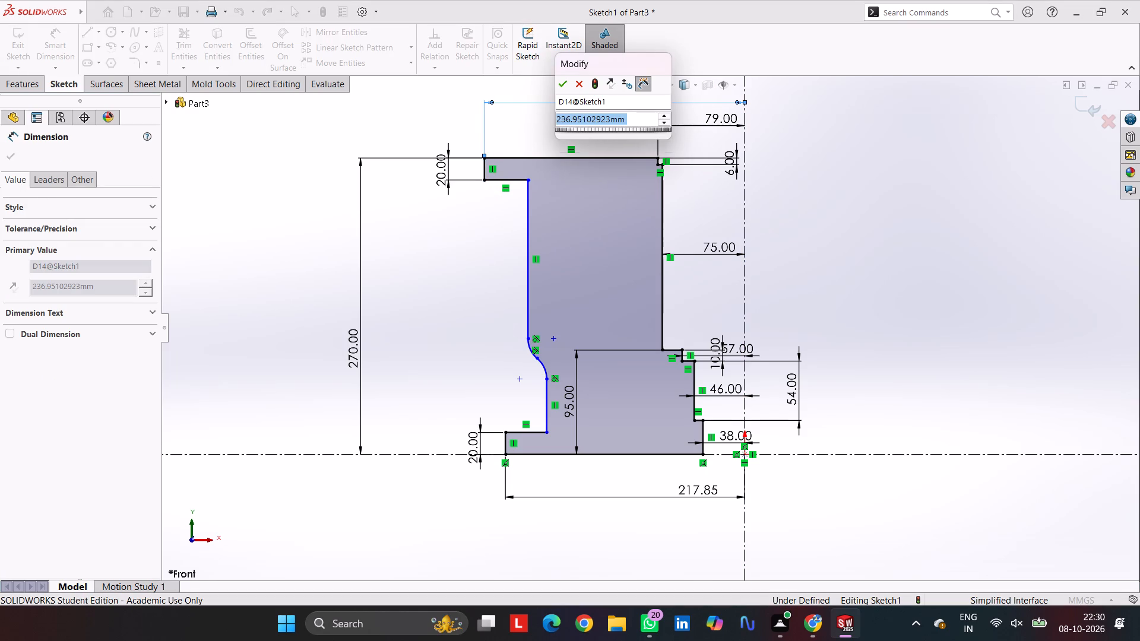
type("25")
key("0")
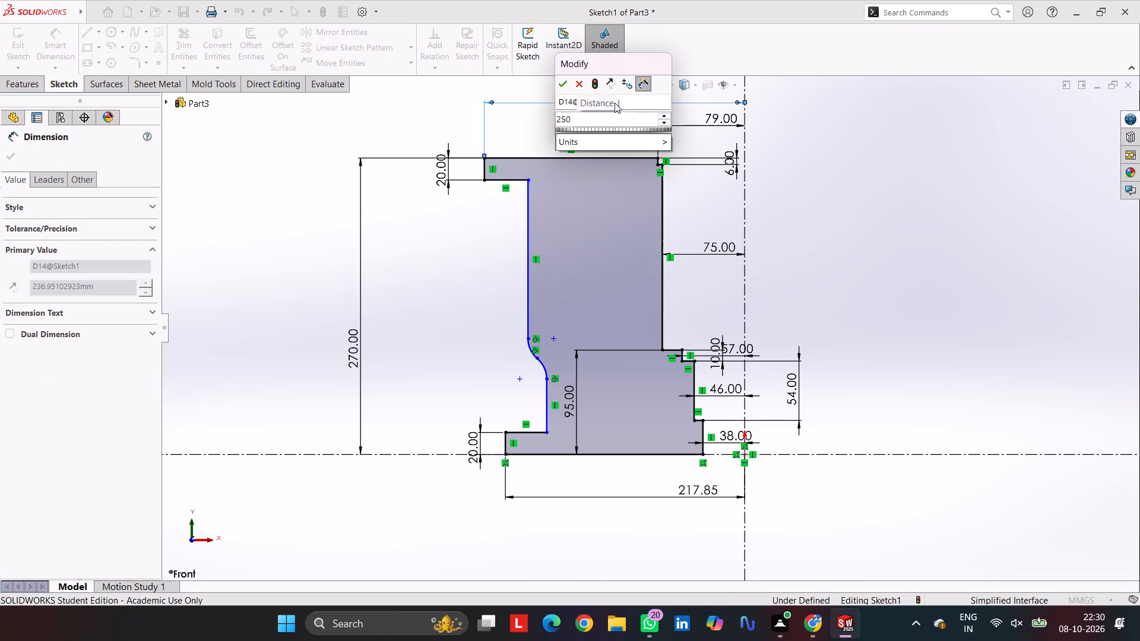
type("/2")
key("Return")
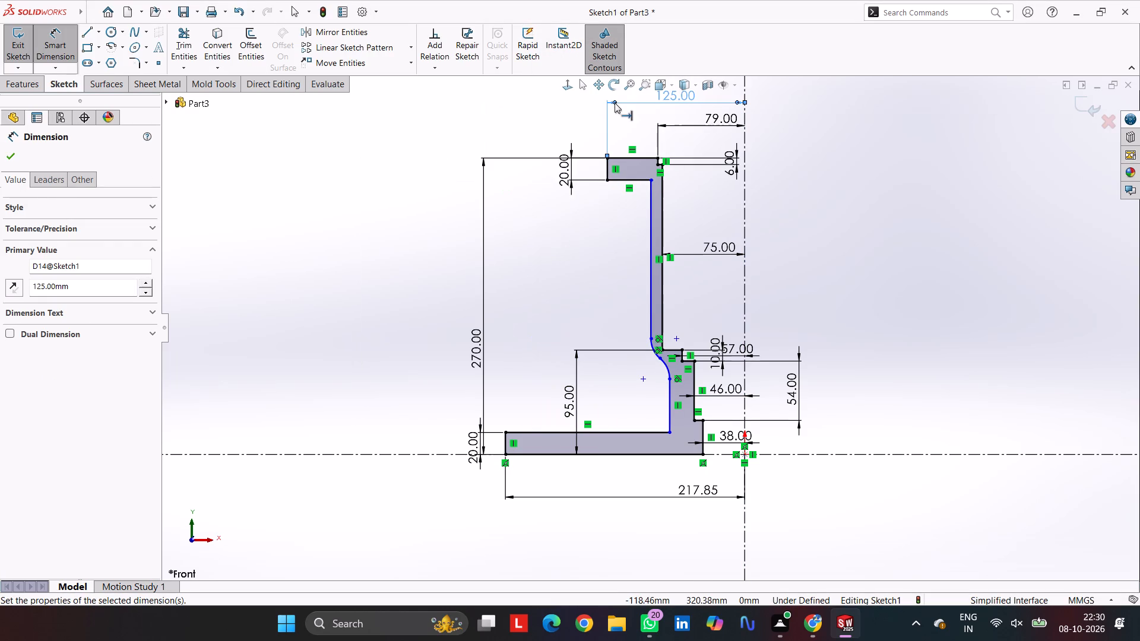
Dimension the distance from the long outer vertical edge below the top flange to the vertical centerline as 162/2 mm.
scroll(657, 245, "down", 5)
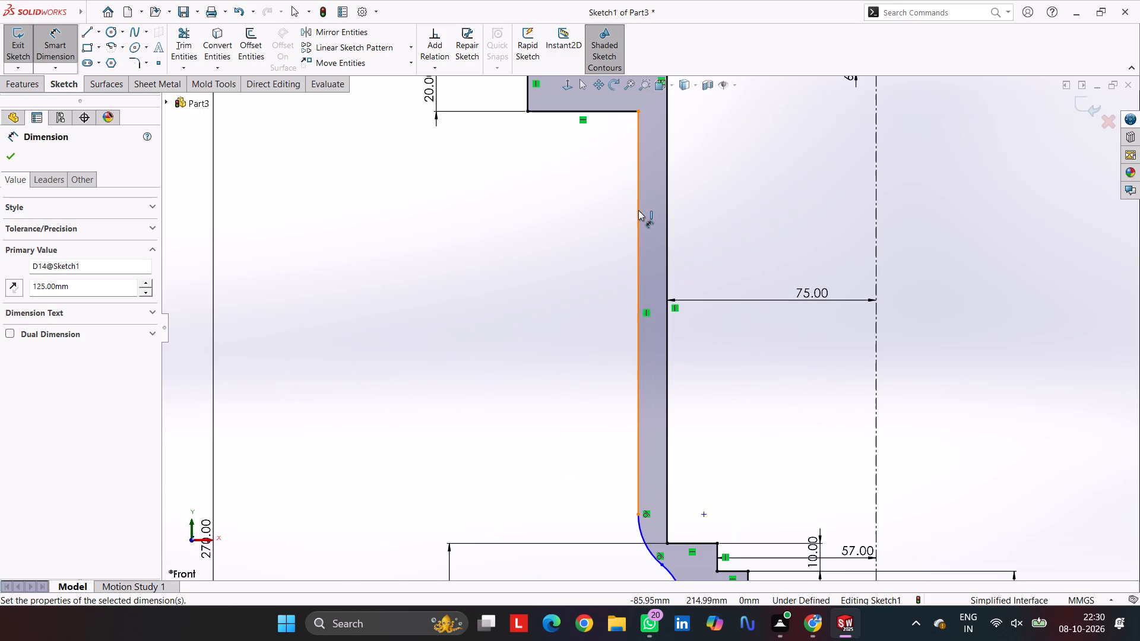
left_click(638, 210)
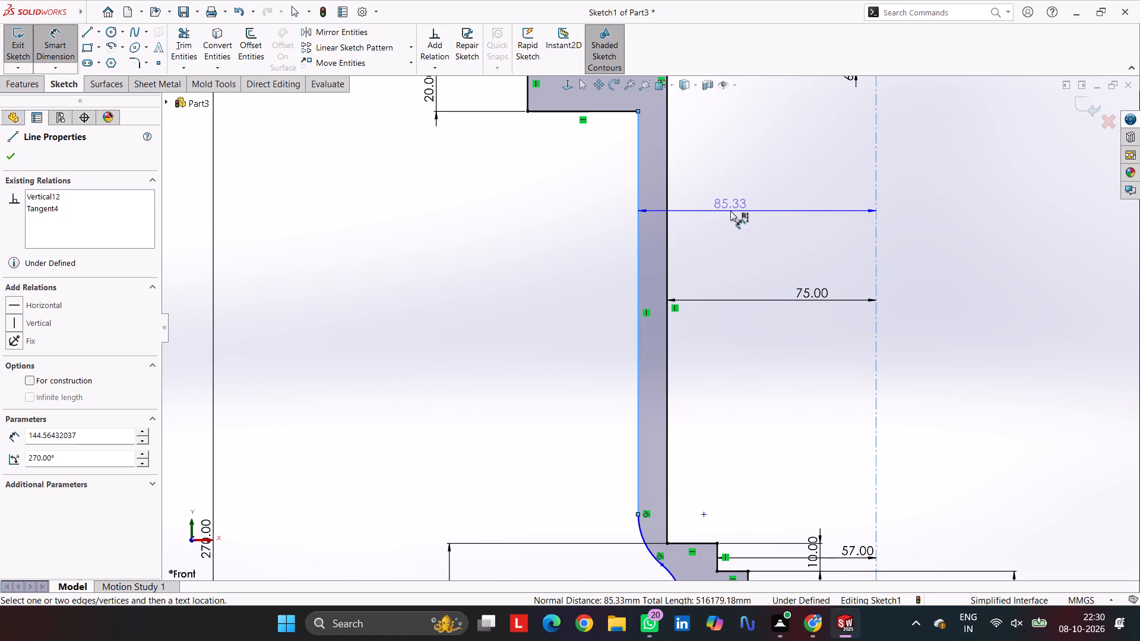
left_click(730, 211)
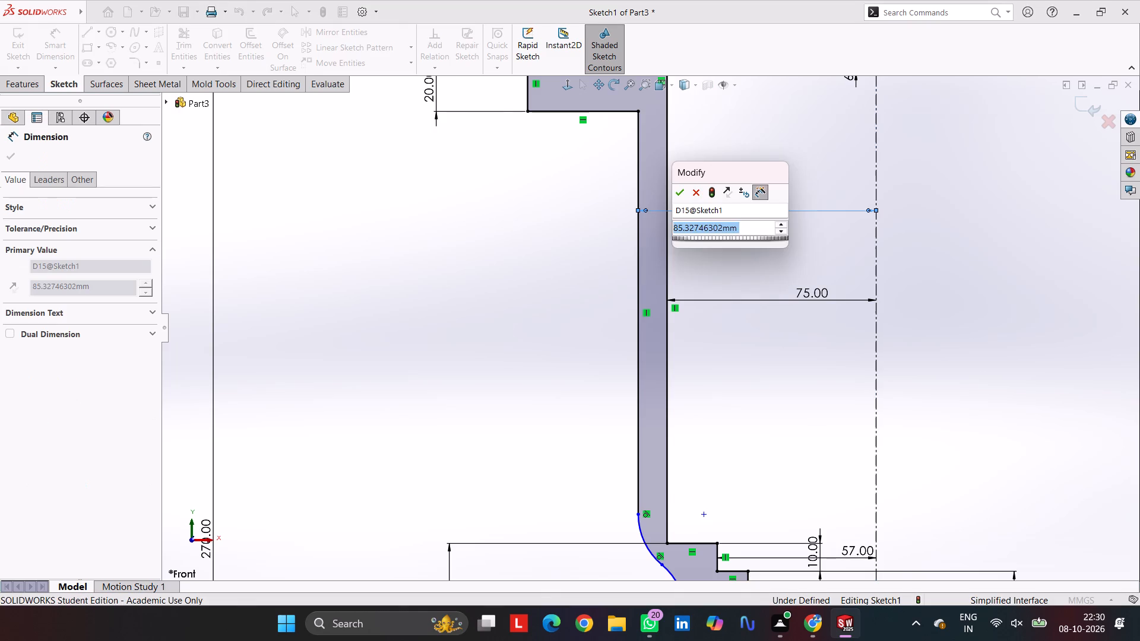
key("1")
type("62/")
key("2")
key("Return")
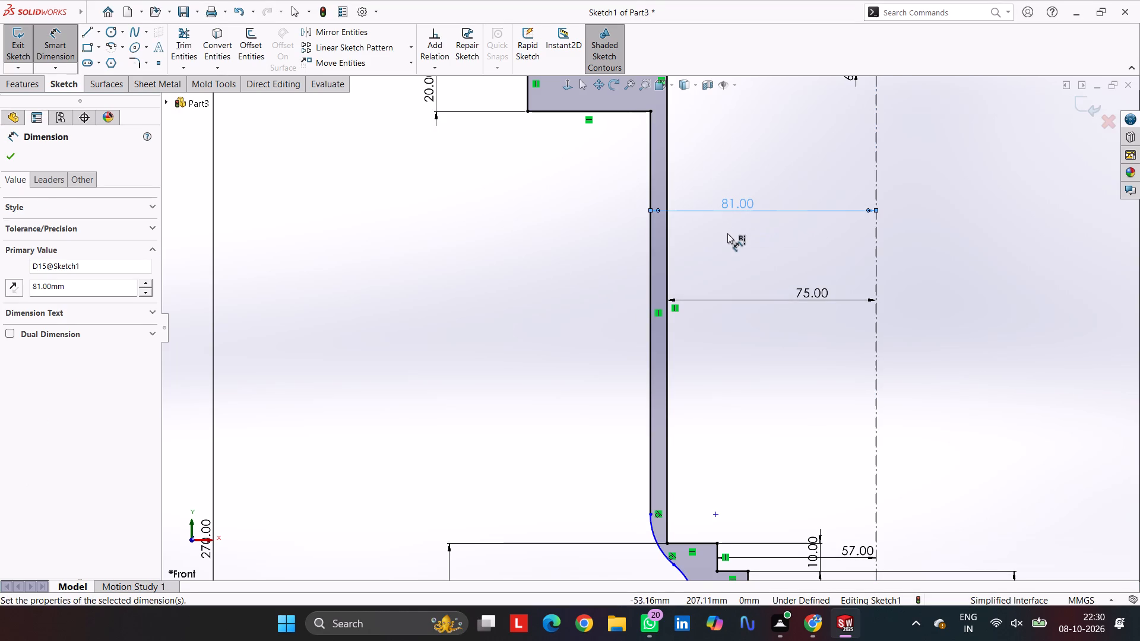
Edit the long outer vertical edge's distance to the vertical centerline, entering 162.
double_click(738, 201)
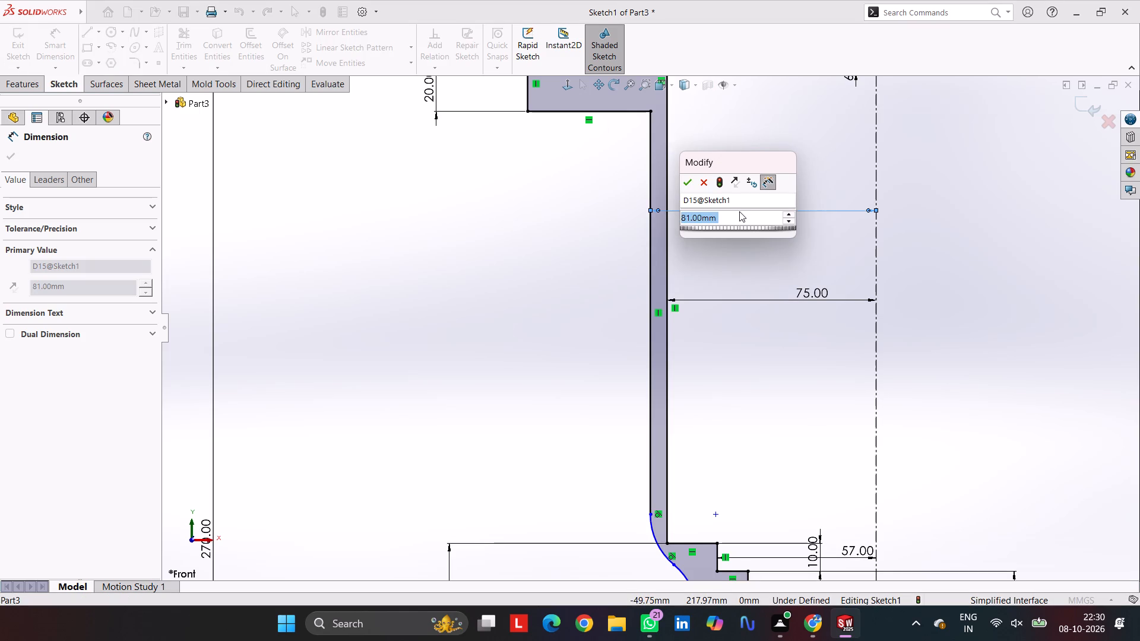
type("16")
key("2")
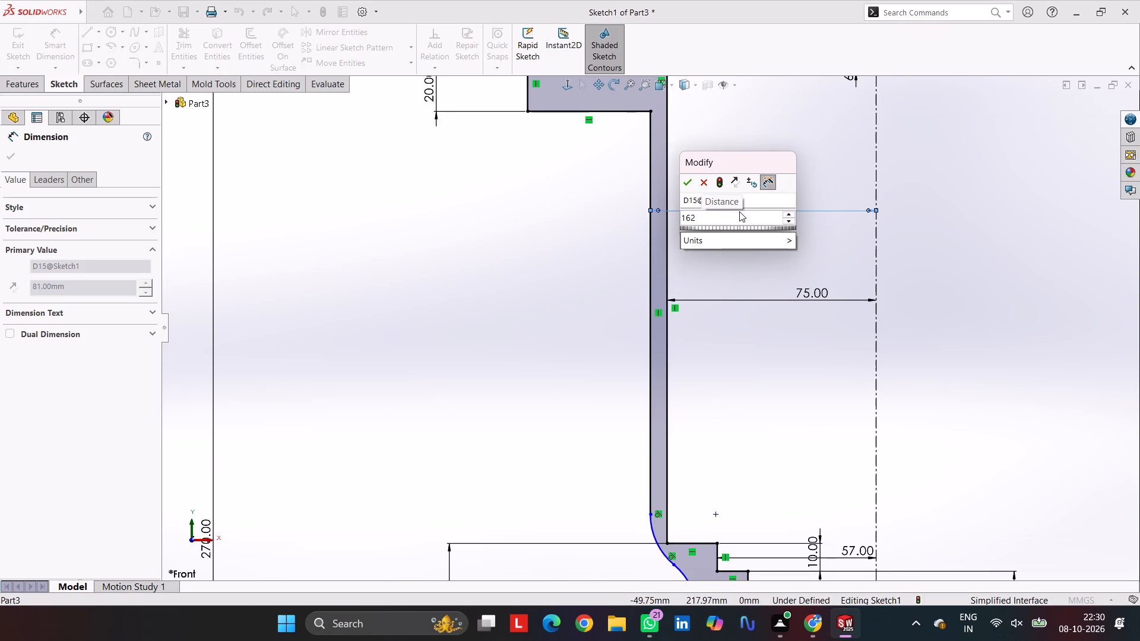
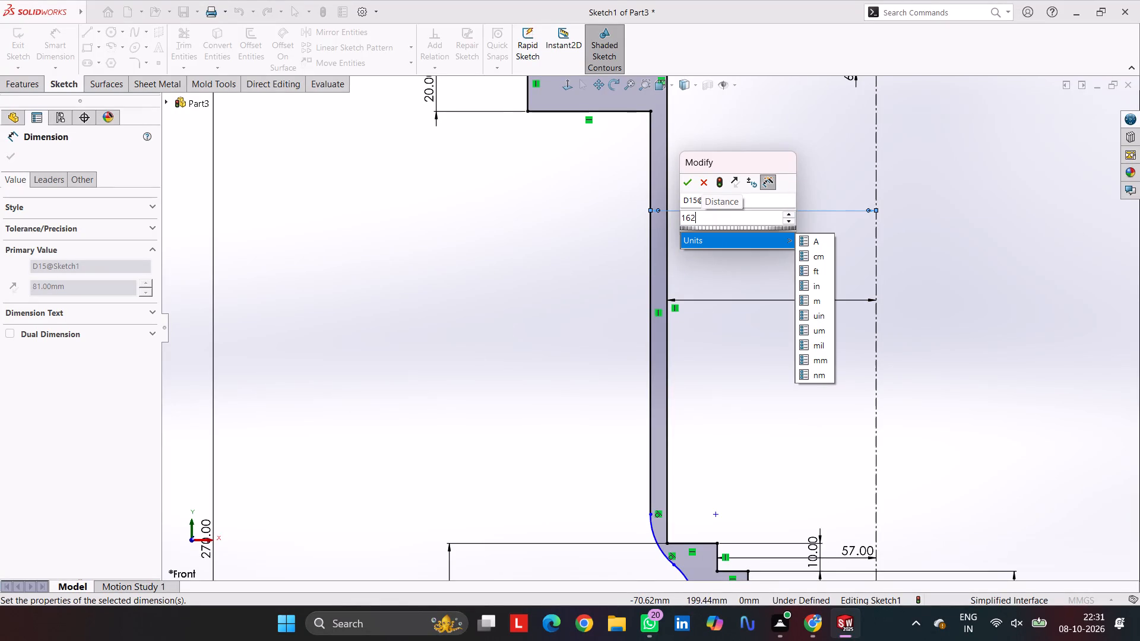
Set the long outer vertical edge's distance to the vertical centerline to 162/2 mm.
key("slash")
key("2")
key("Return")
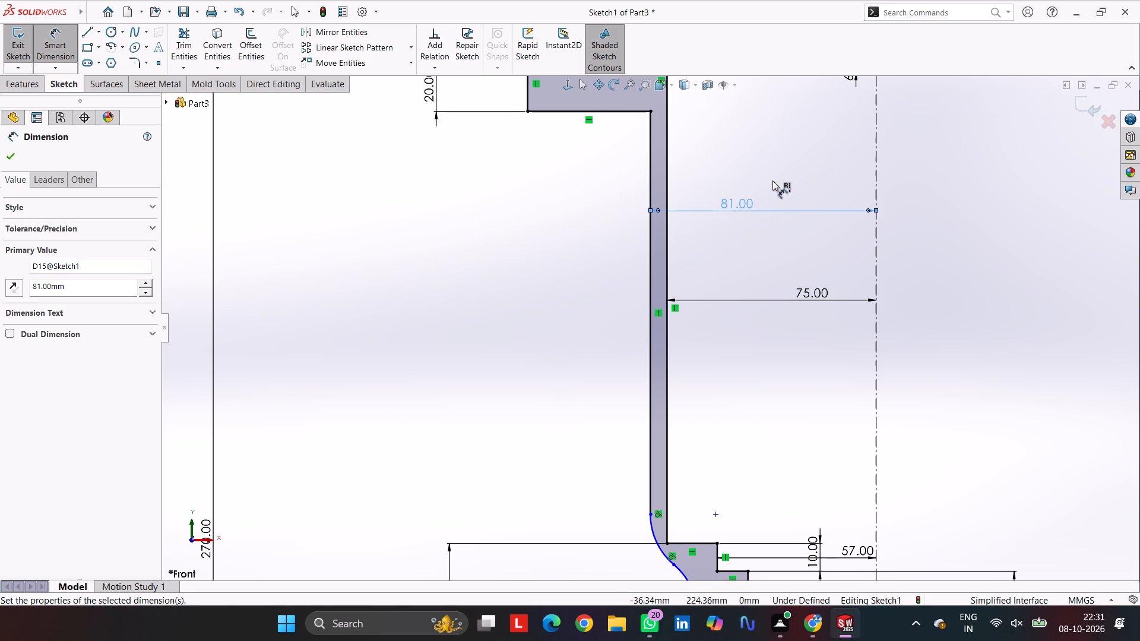
Set the long outer vertical edge's distance to the vertical centerline to 182/2 mm.
double_click(730, 202)
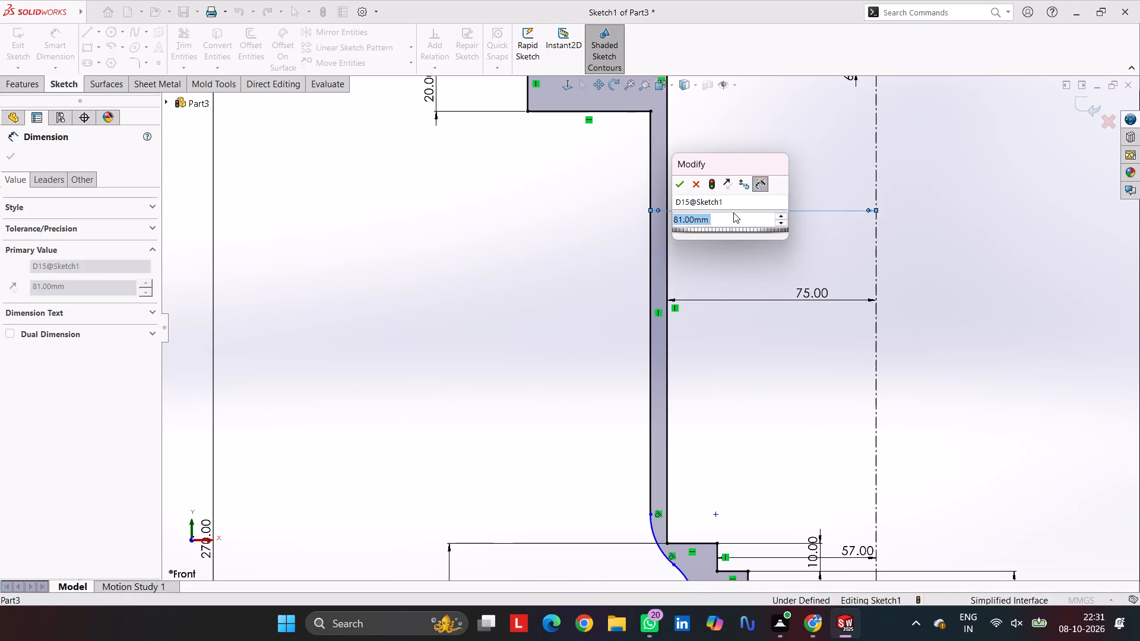
key("1")
type("82/")
key("2")
key("Return")
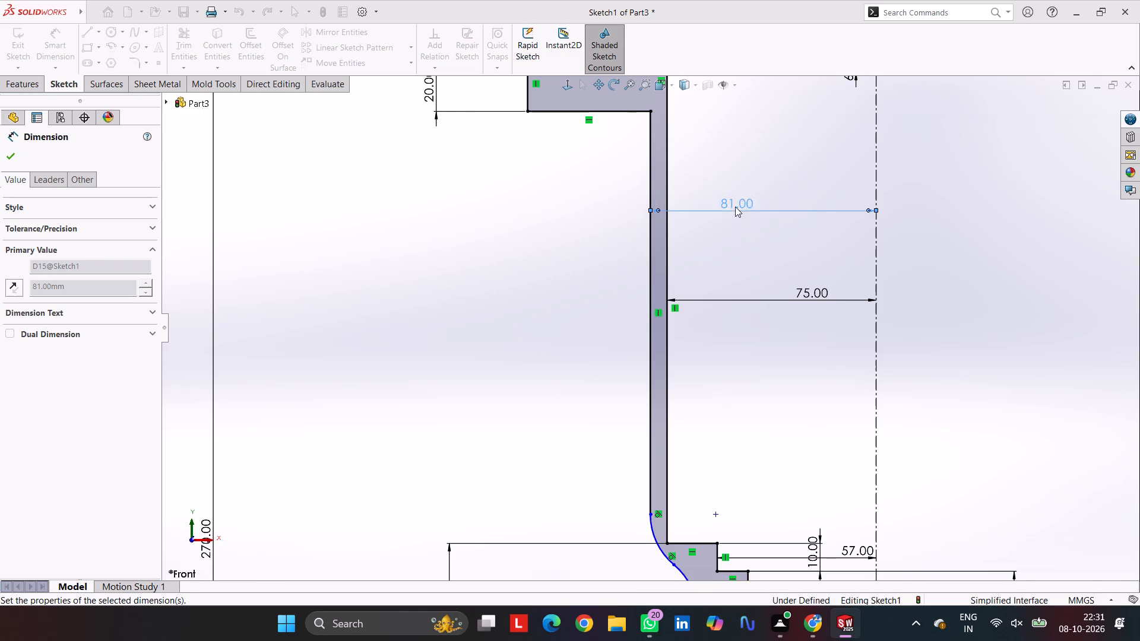
Dimension the distance from the outer vertical edge just above the bottom flange to the vertical centerline as 124/2 mm.
scroll(714, 302, "up", 2)
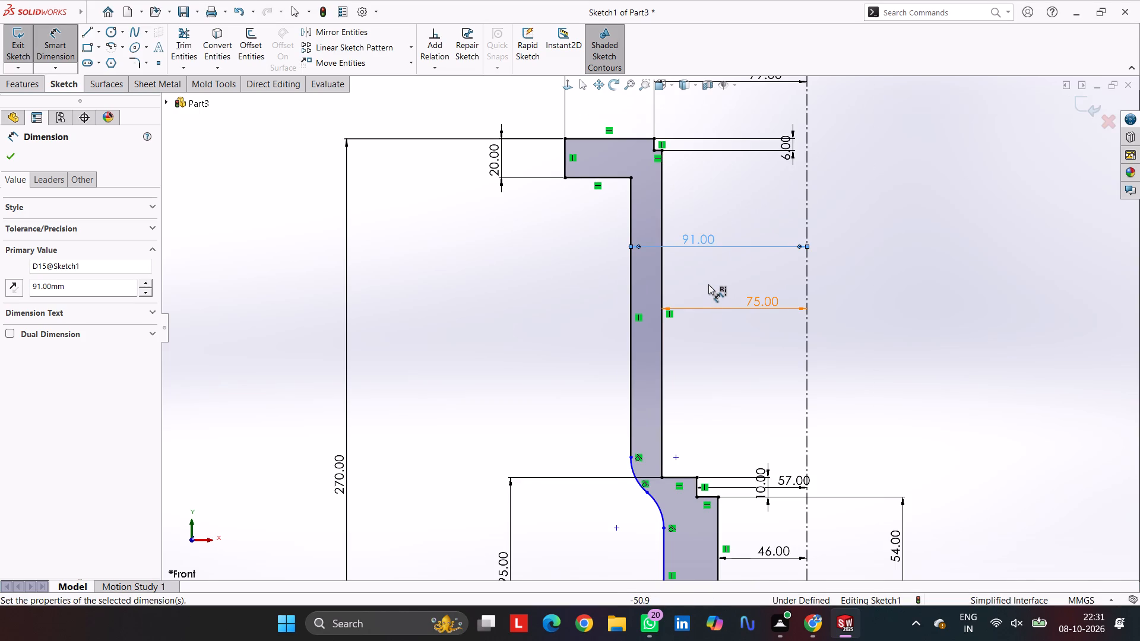
scroll(708, 284, "up", 1)
scroll(690, 294, "down", 3)
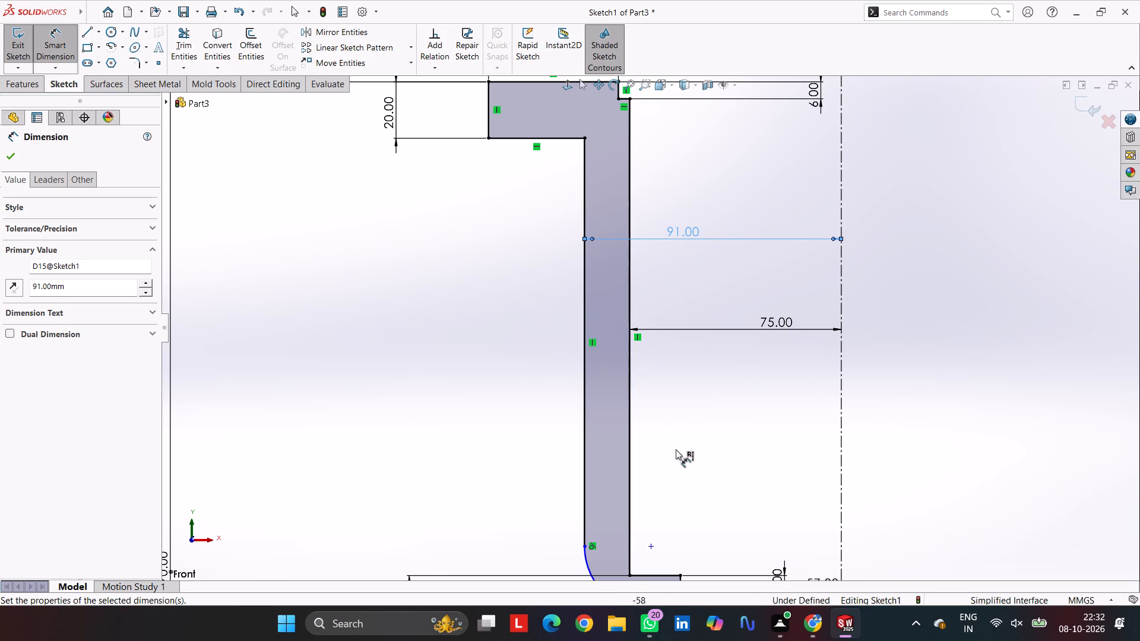
scroll(670, 458, "up", 6)
scroll(667, 453, "down", 5)
scroll(629, 360, "down", 2)
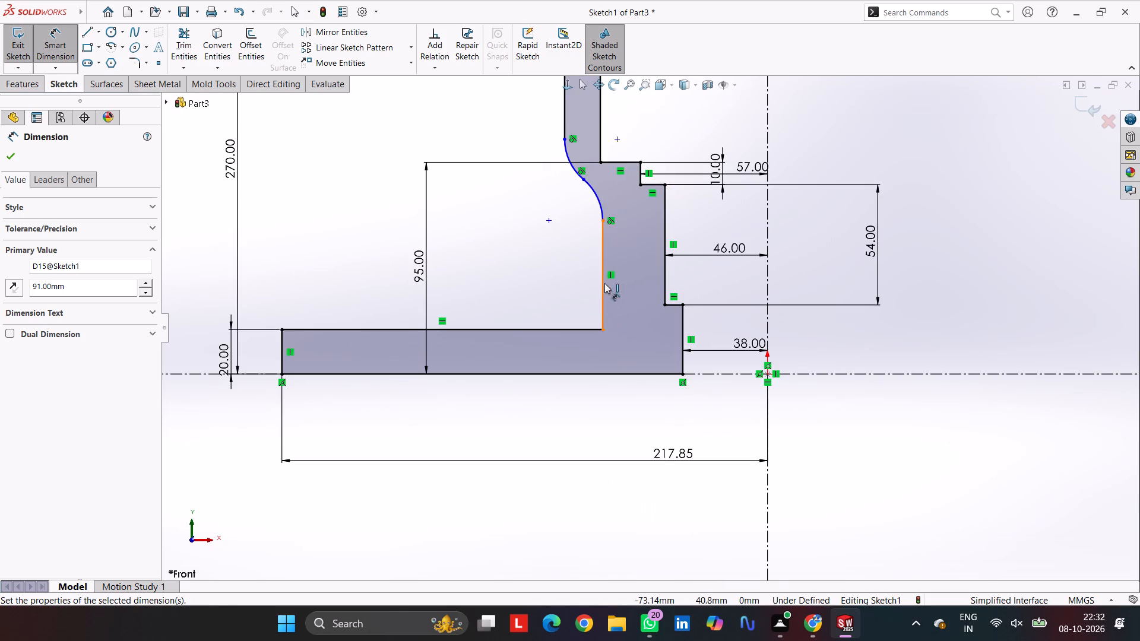
left_click(604, 283)
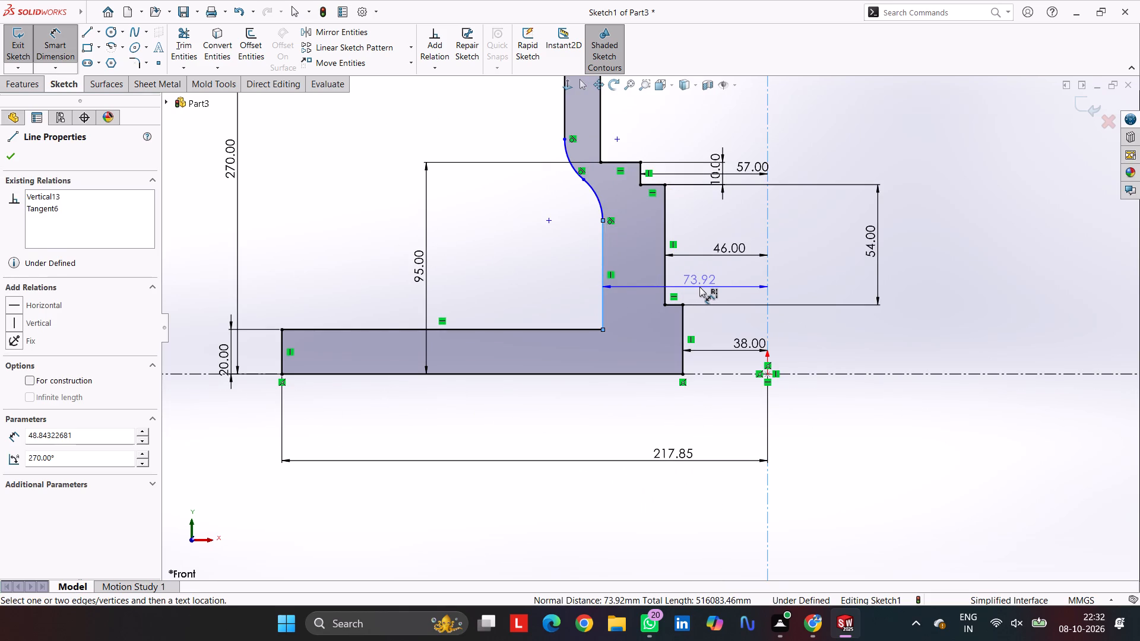
left_click(699, 287)
type("124/2")
key("Return")
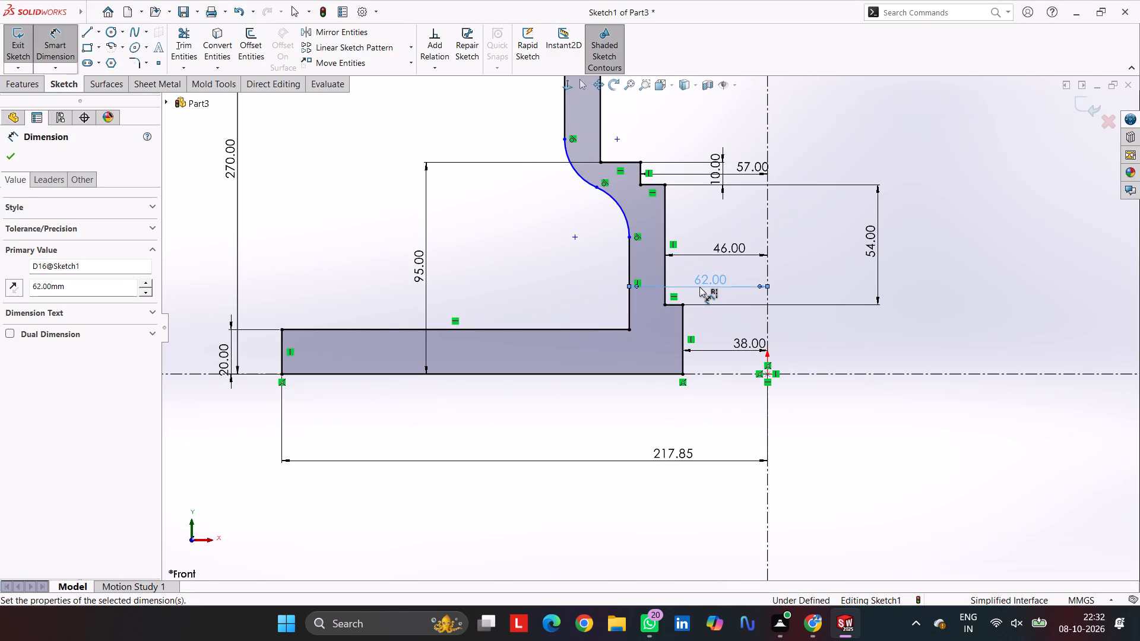
Set the distance from the bottom flange's outer edge to the vertical centerline to 220/2 mm.
scroll(638, 284, "up", 2)
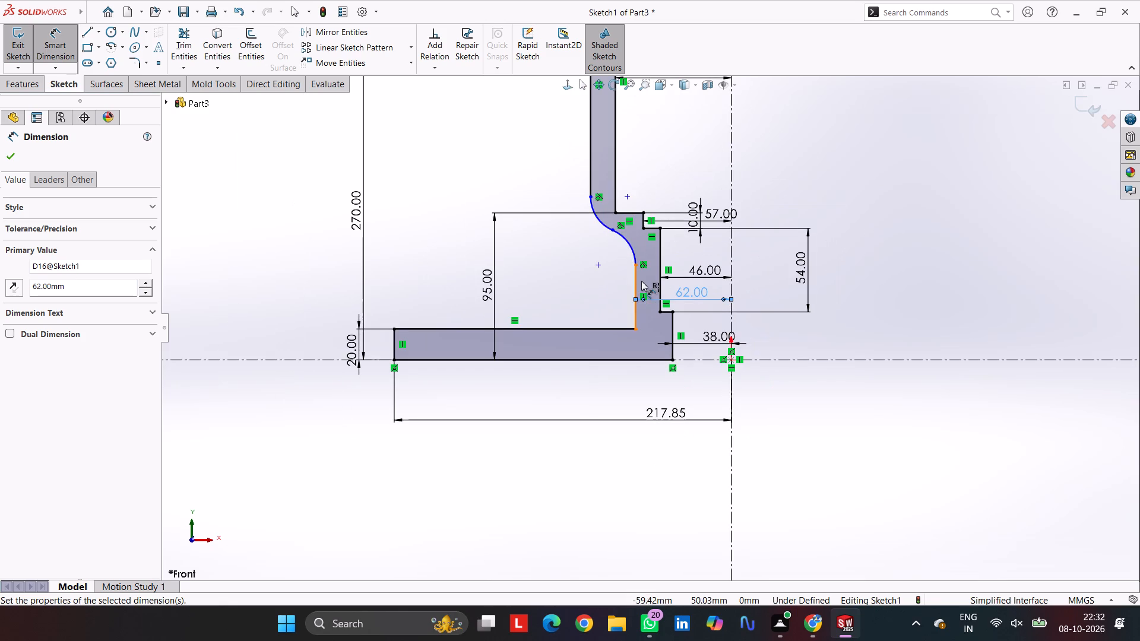
double_click(662, 407)
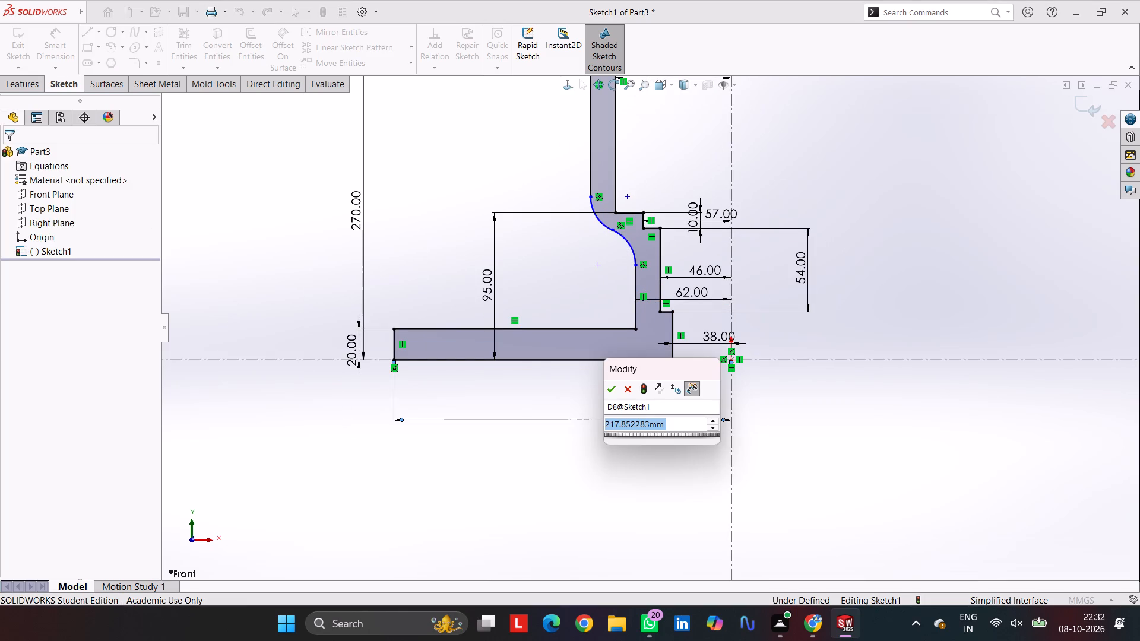
type("22")
type("0/")
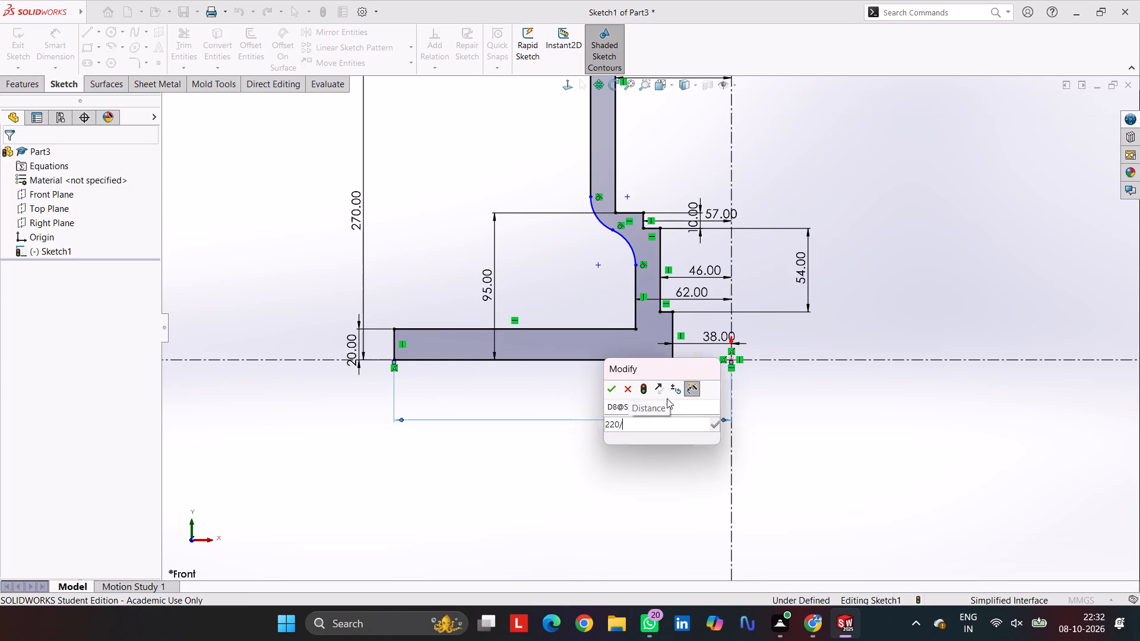
key("2")
key("Return")
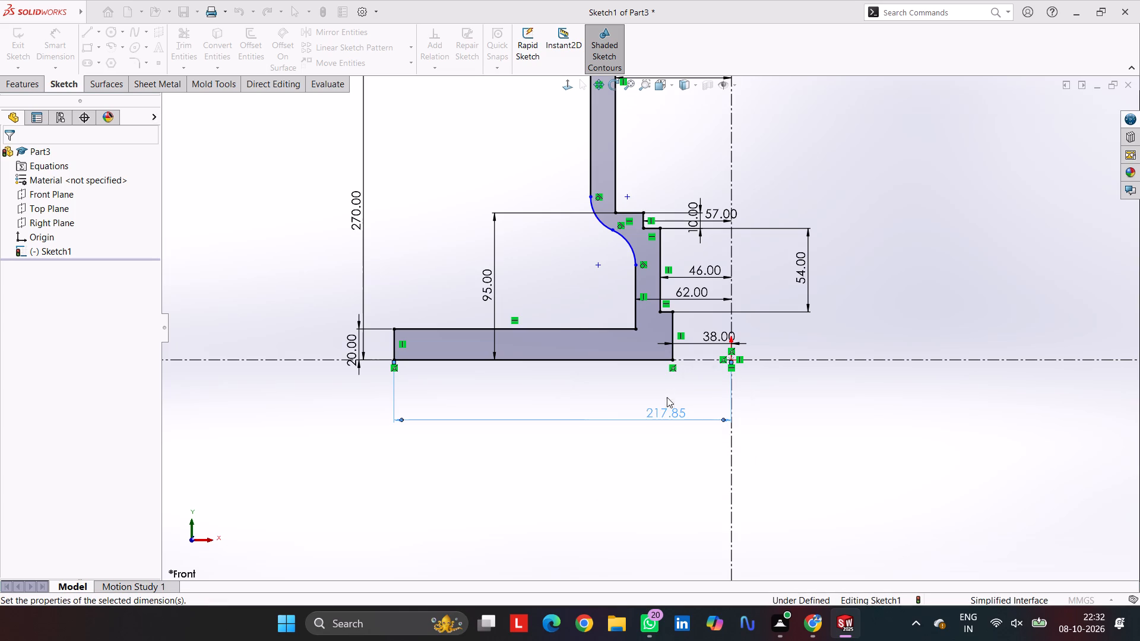
Dimension the upper arc of the outer S-curve with a radius of 26 mm.
scroll(634, 244, "down", 2)
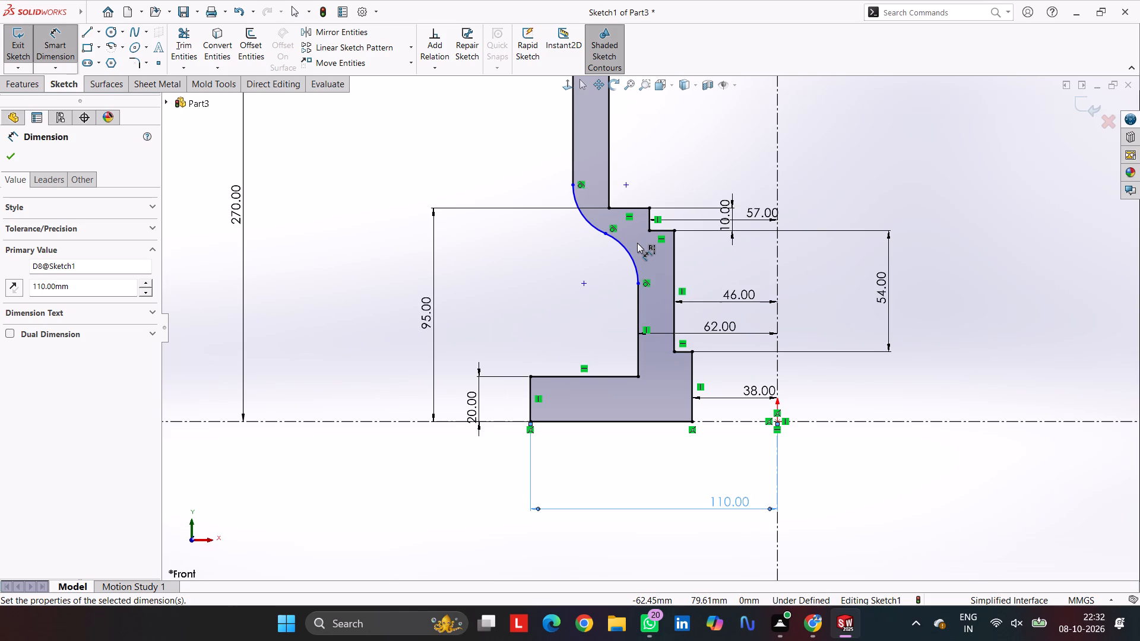
left_click(587, 220)
left_click(543, 240)
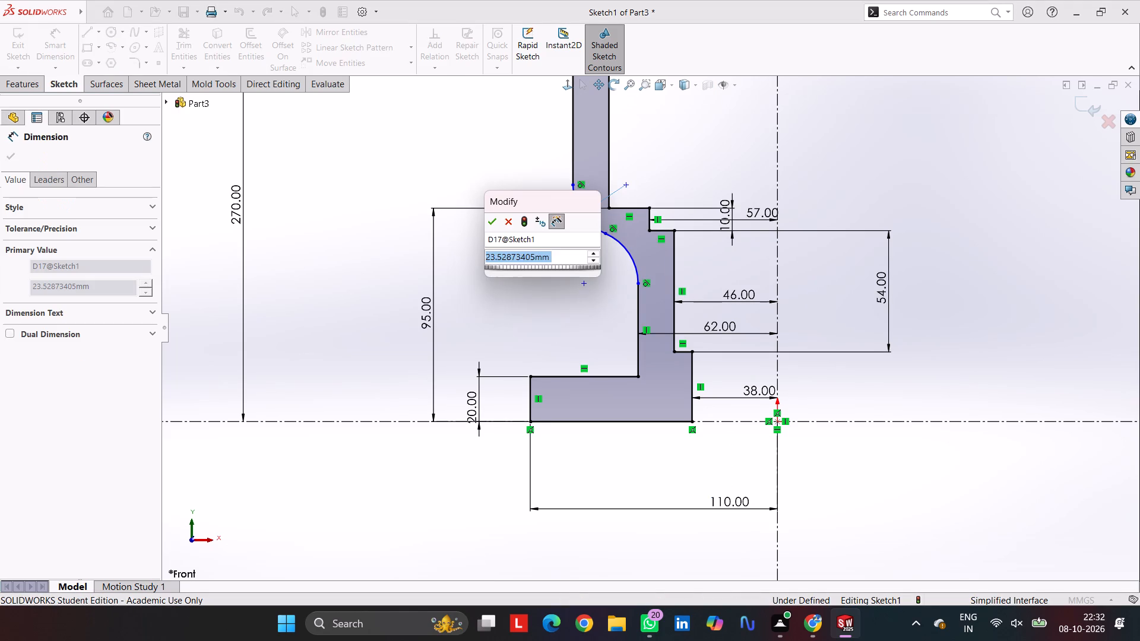
type("26")
key("Return")
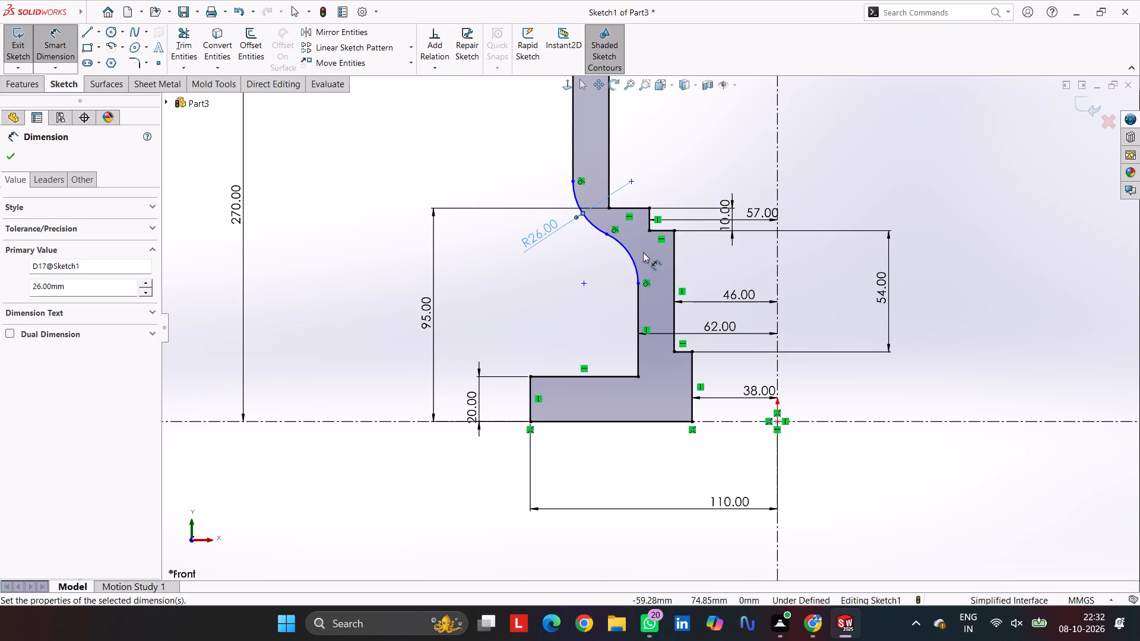
Dimension the lower arc of the outer S-curve with a radius of 25 mm and leave the dimension command.
left_click(625, 250)
left_click(610, 266)
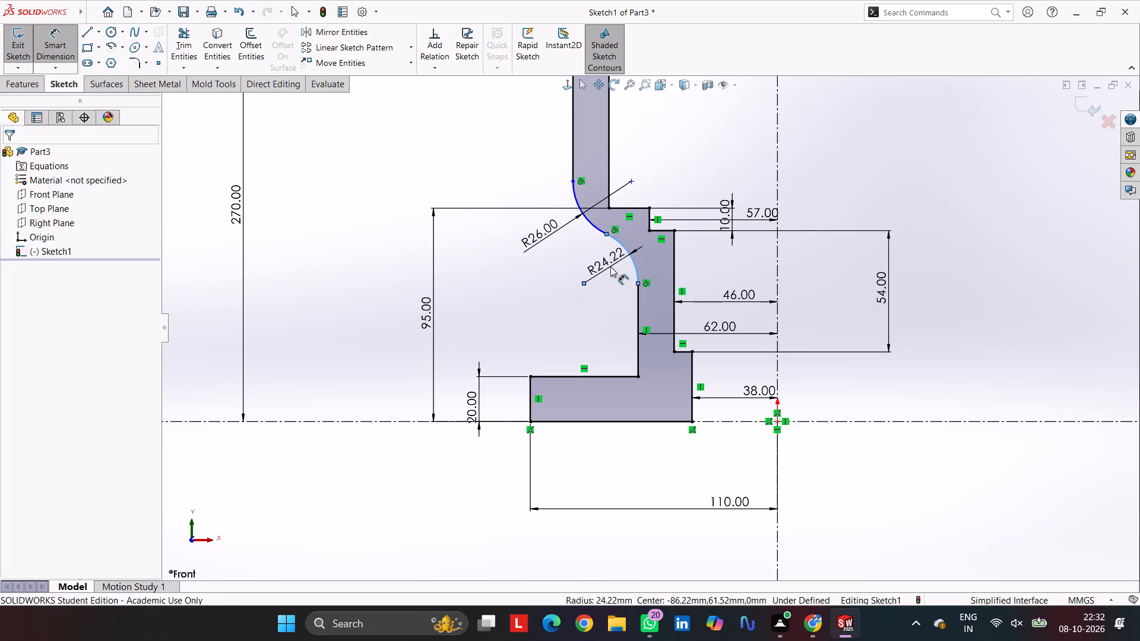
type("25")
key("Return")
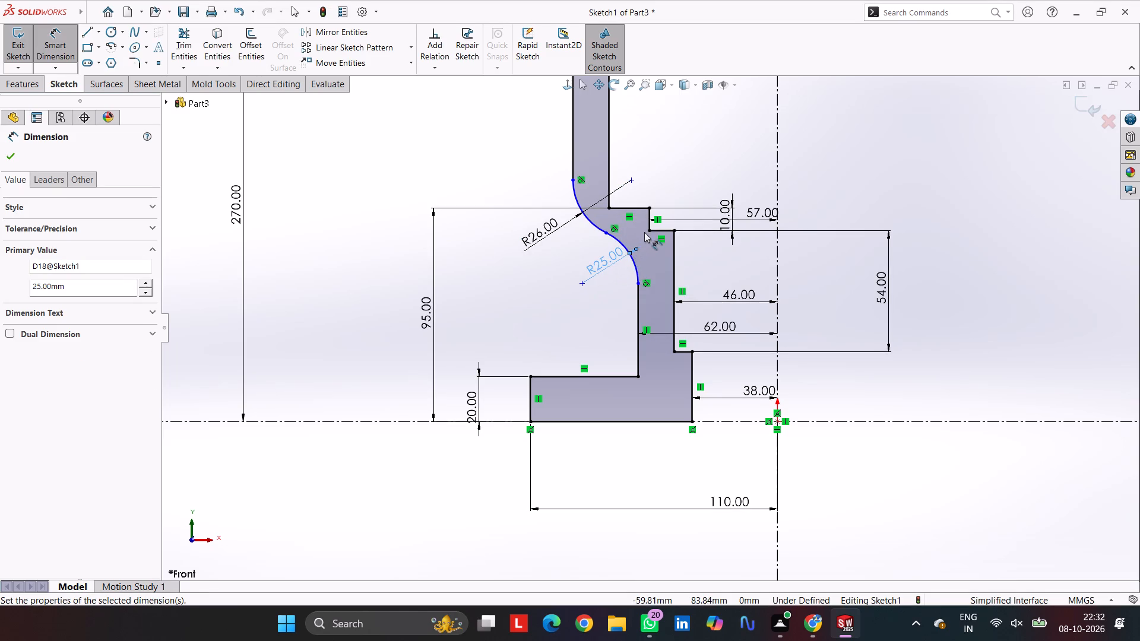
scroll(639, 234, "up", 2)
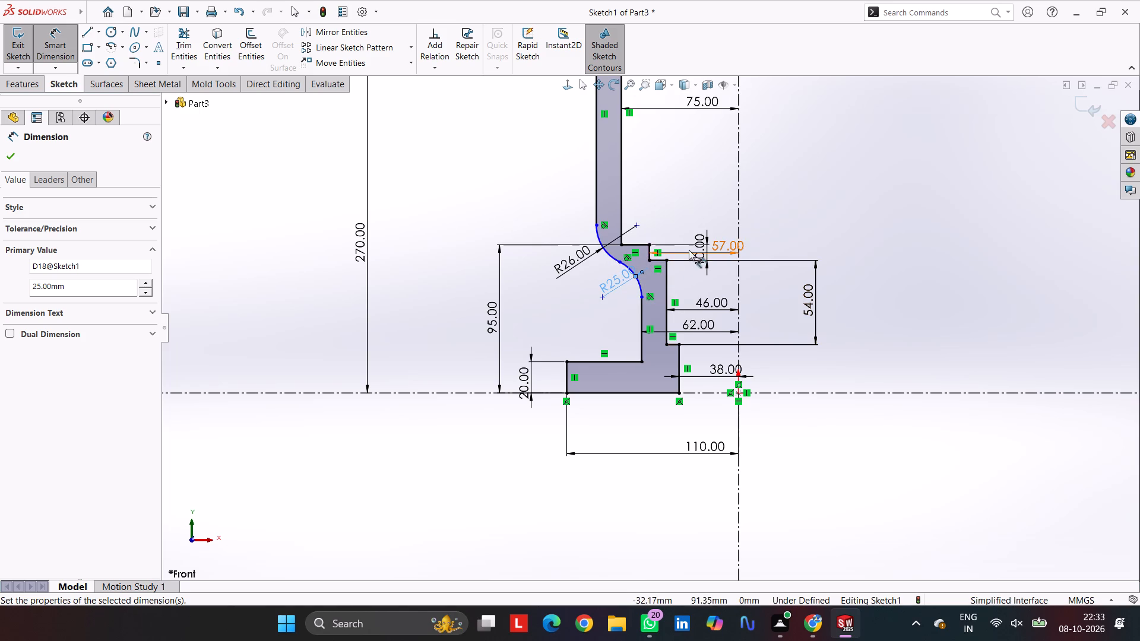
key("Escape")
key("Escape")
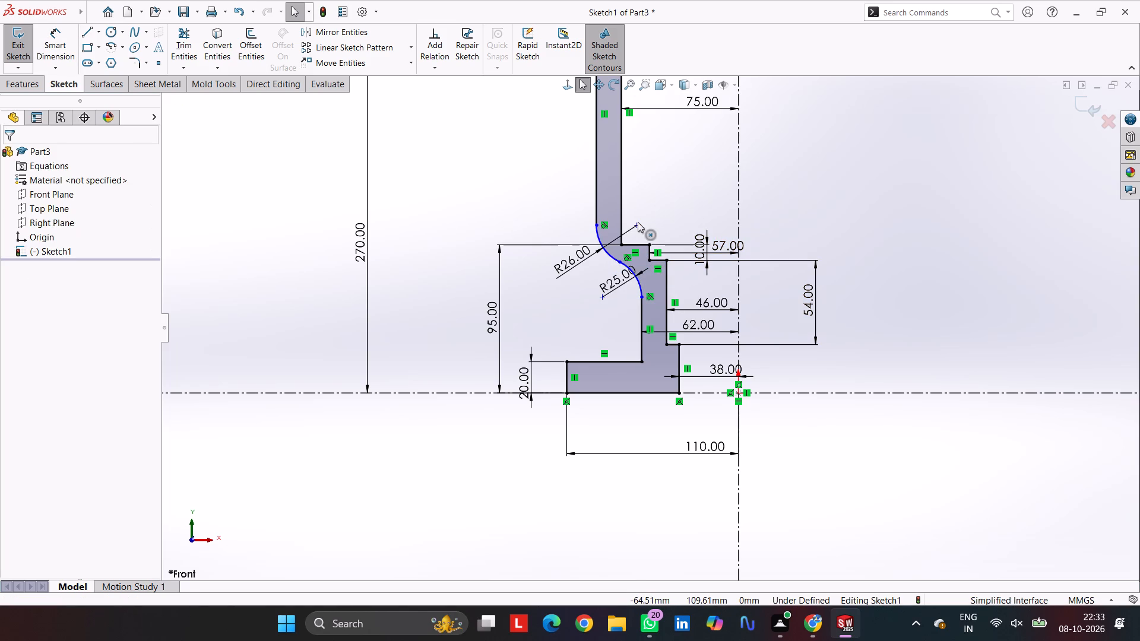
Move the R26 arc's centre point down to about Y 88 mm, shifting the S-curve lower along the outer wall.
left_click_drag(638, 222, 634, 240)
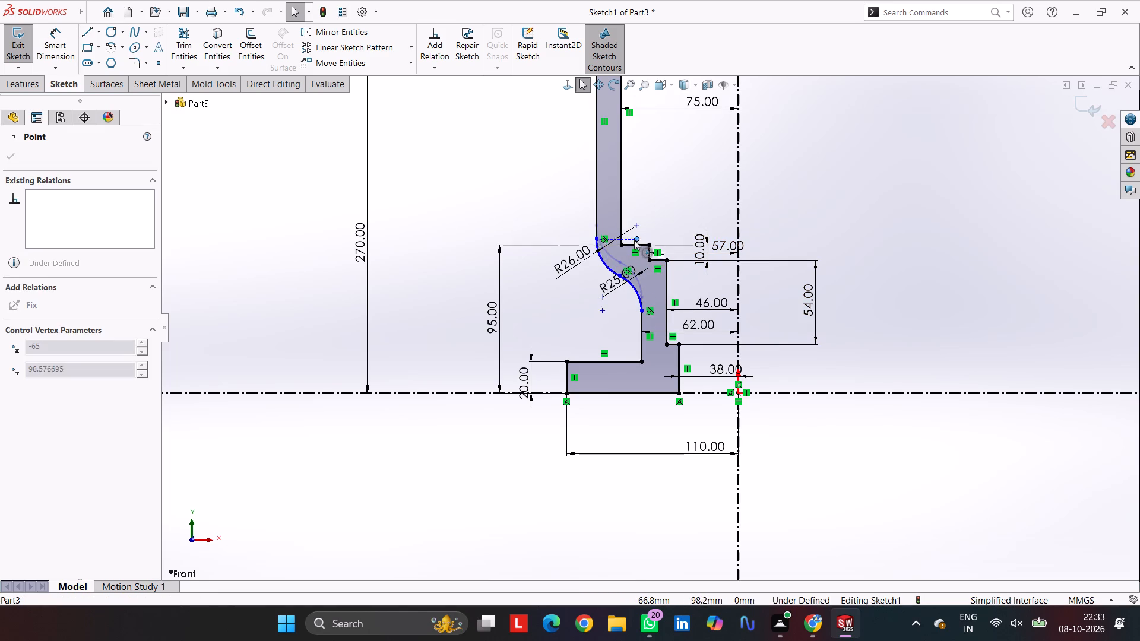
left_click_drag(634, 240, 632, 259)
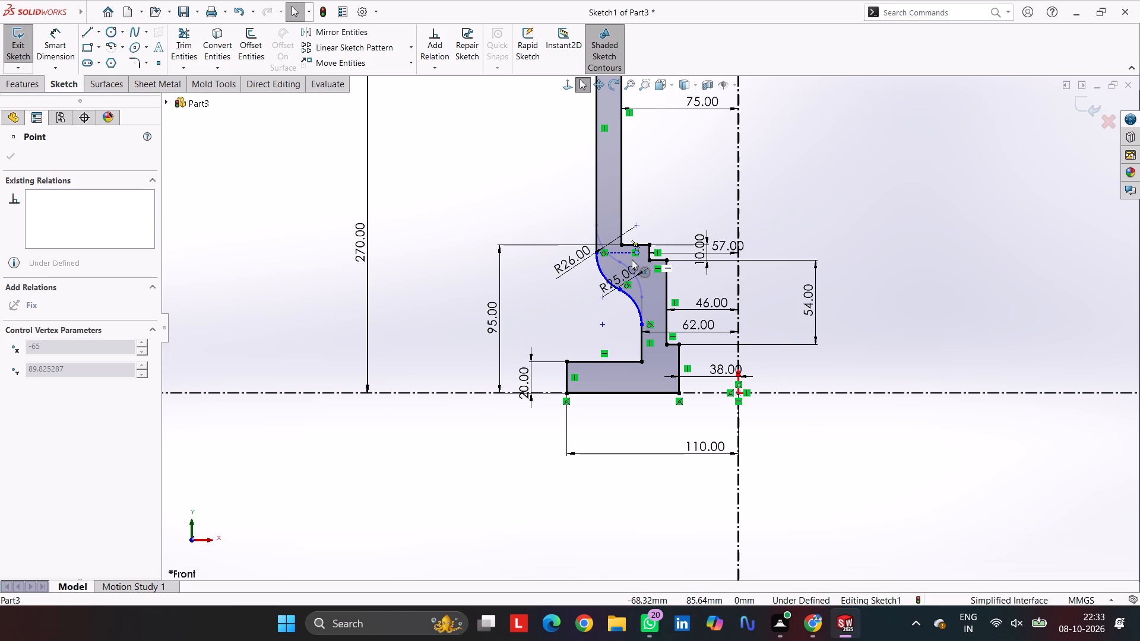
left_click_drag(632, 259, 632, 258)
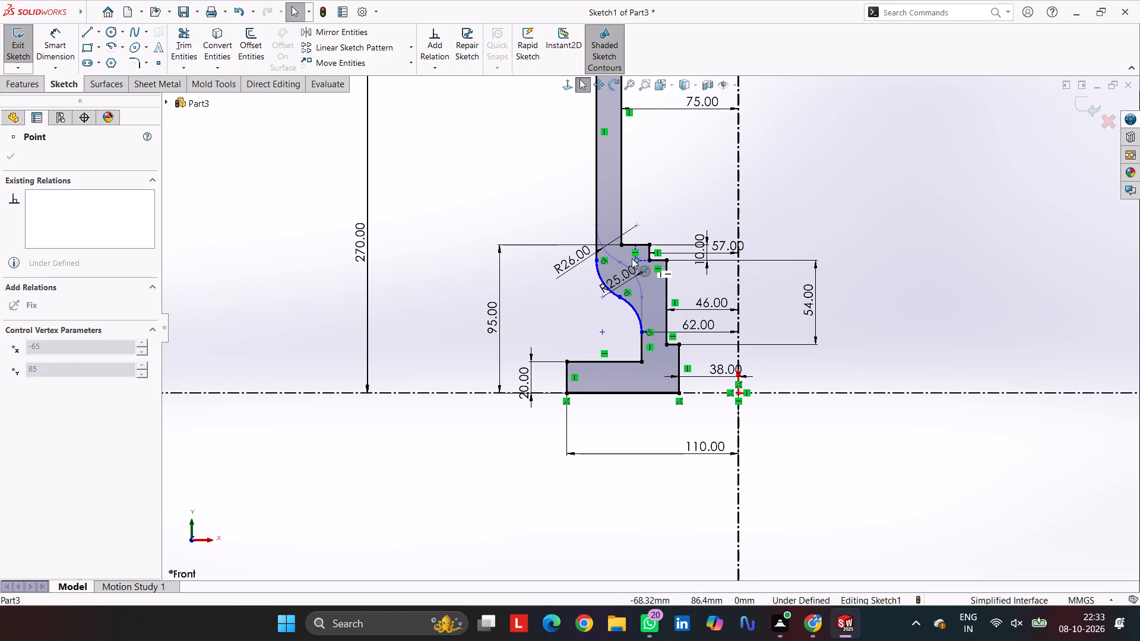
left_click_drag(632, 258, 633, 256)
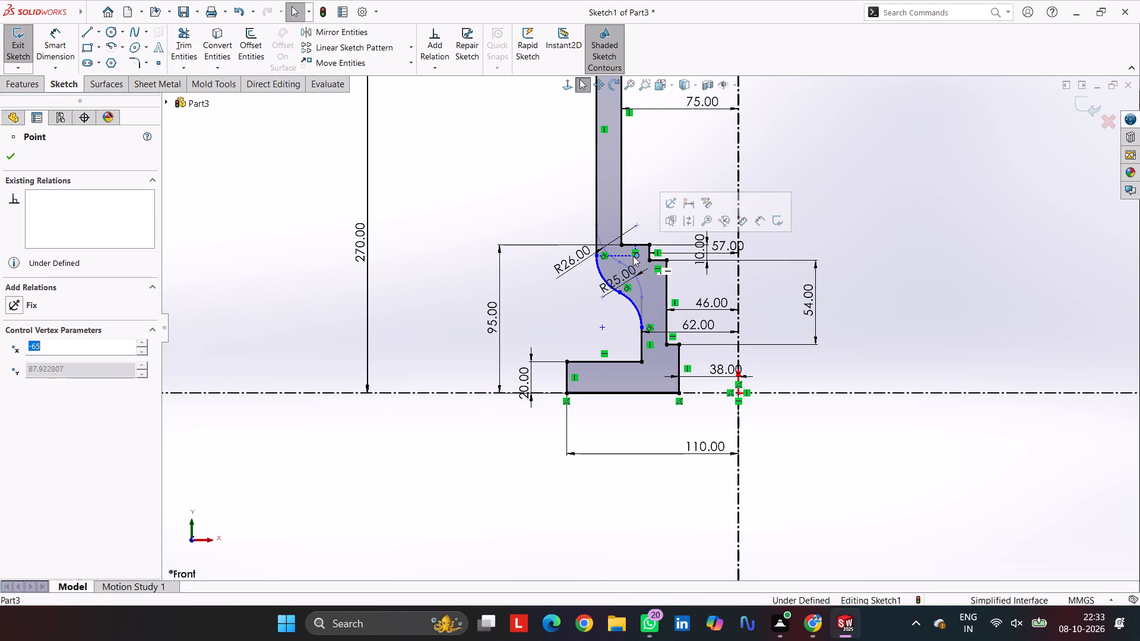
left_click(511, 185)
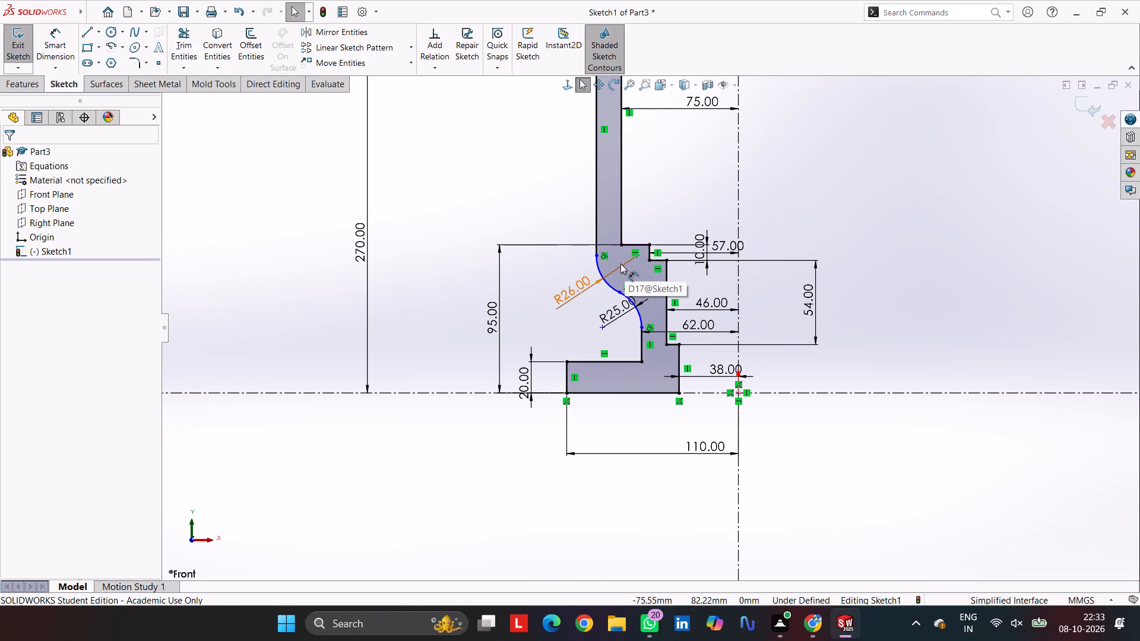
Adjust the S-curve's height by moving the junction point between the R26 and R25 arcs, and clear the selection.
left_click(630, 259)
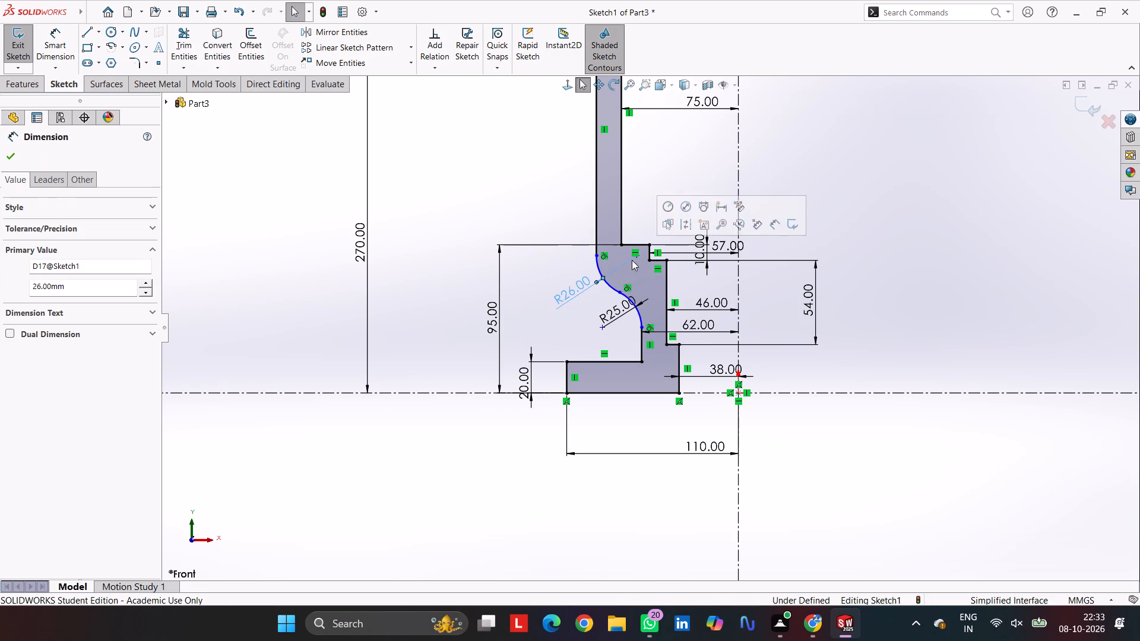
left_click(828, 180)
left_click_drag(620, 292, 623, 306)
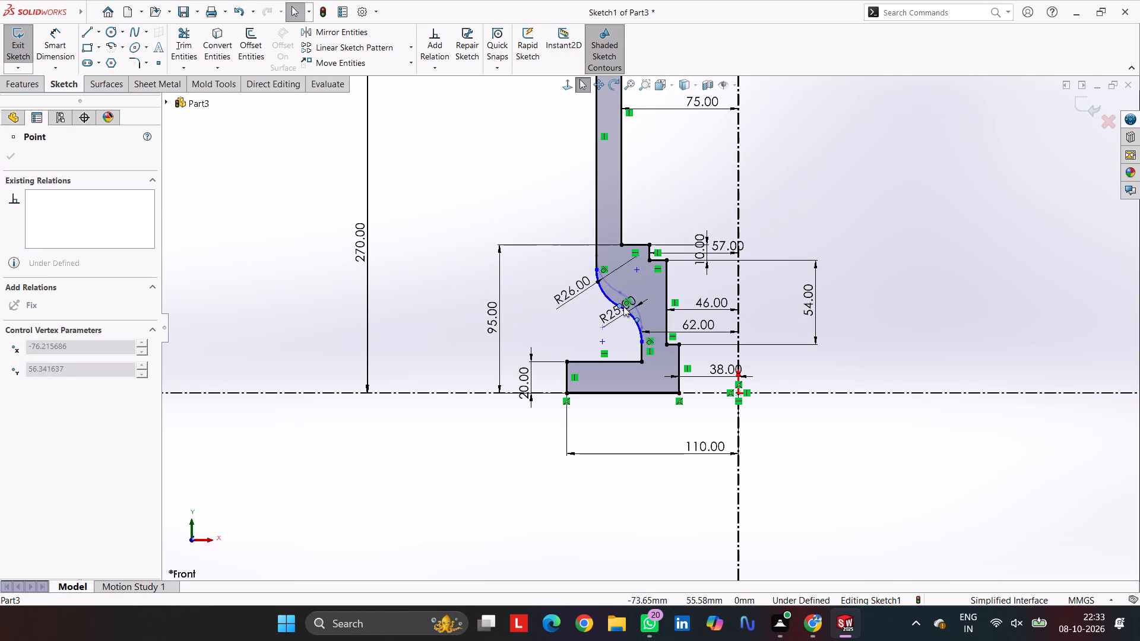
left_click_drag(623, 306, 631, 293)
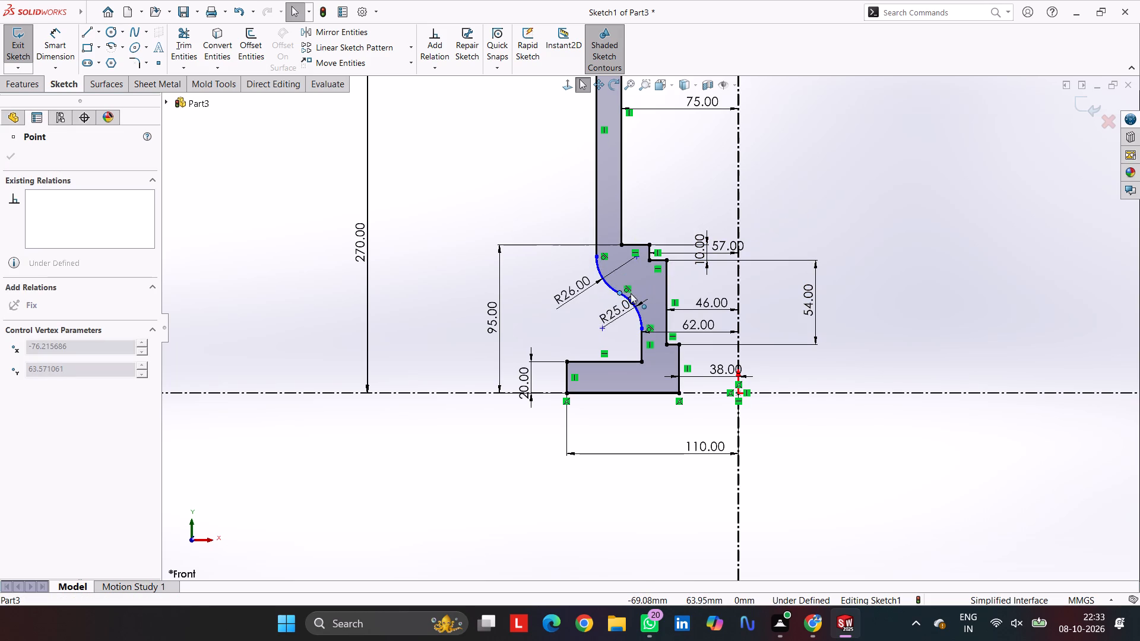
left_click_drag(631, 293, 632, 290)
left_click(809, 175)
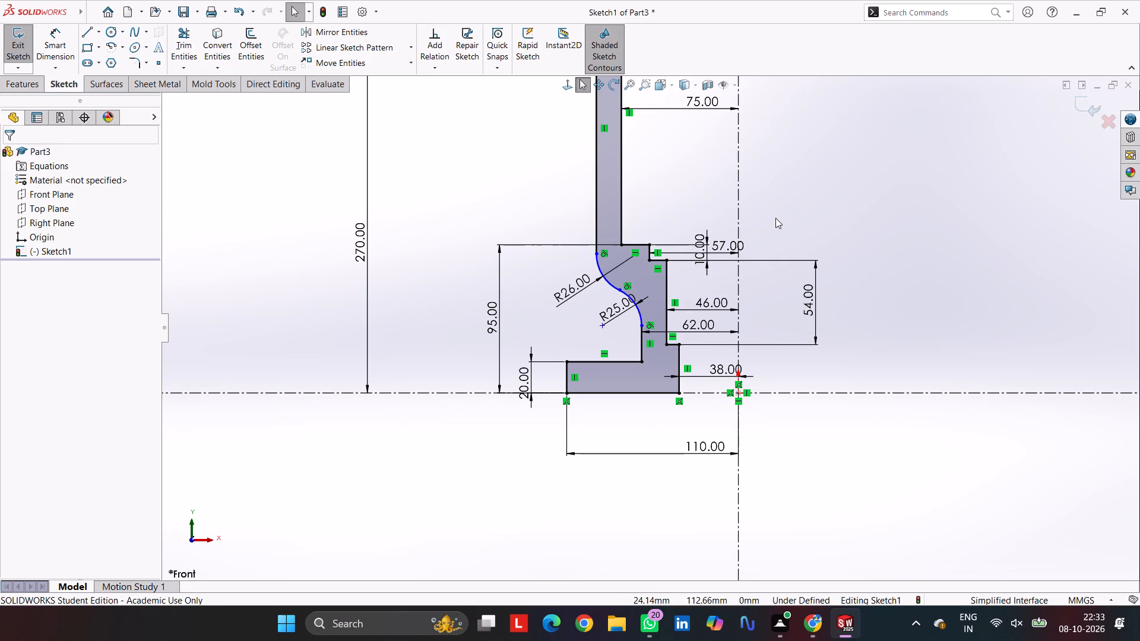
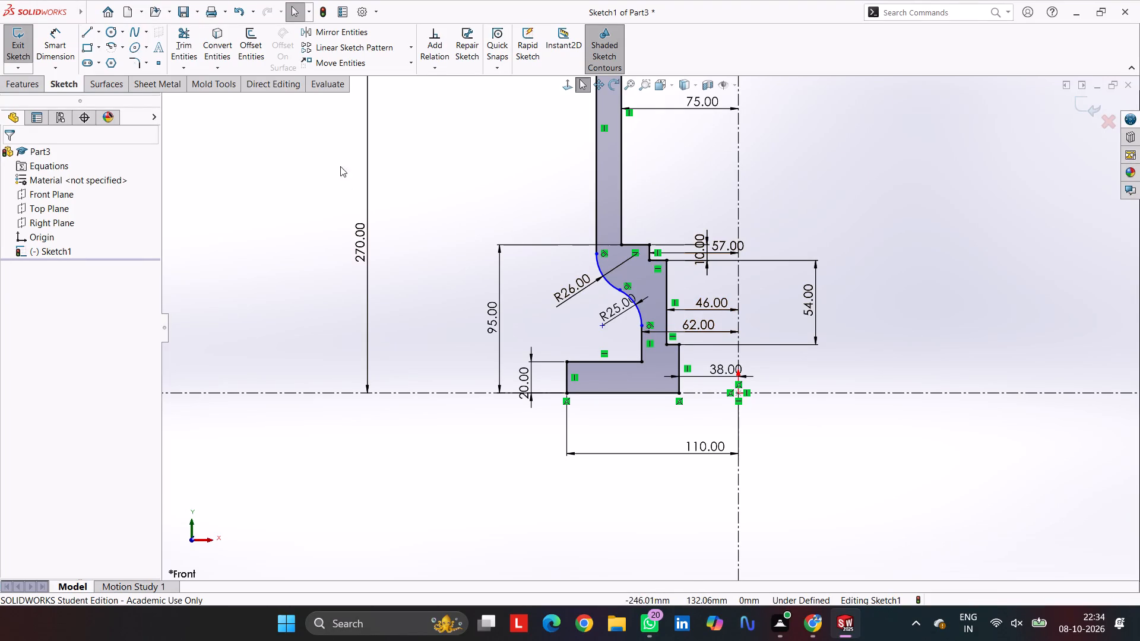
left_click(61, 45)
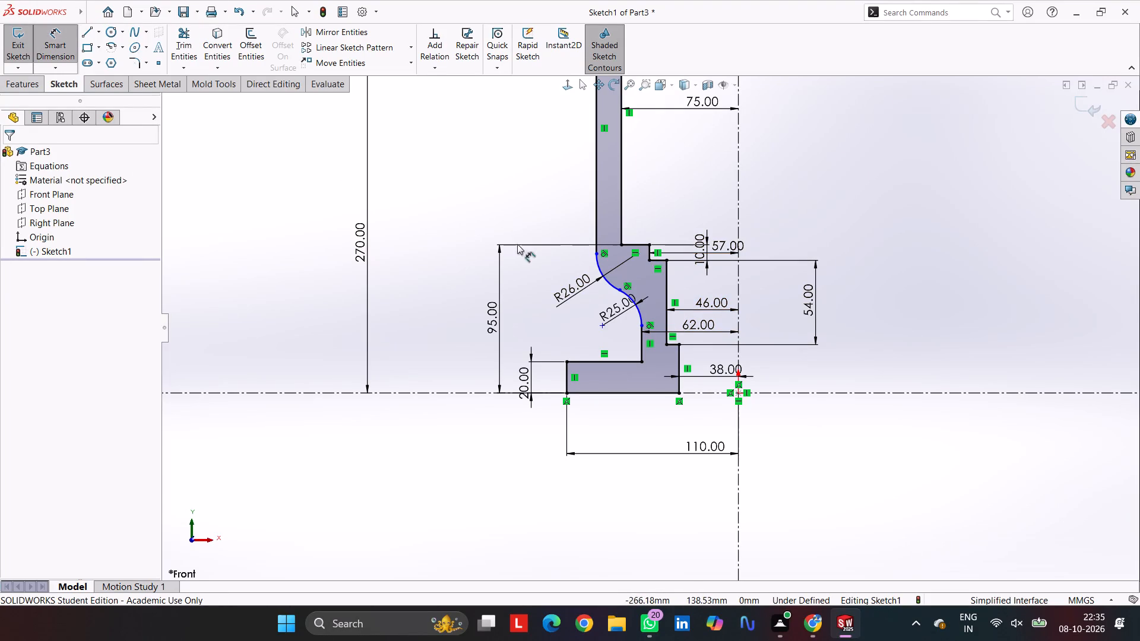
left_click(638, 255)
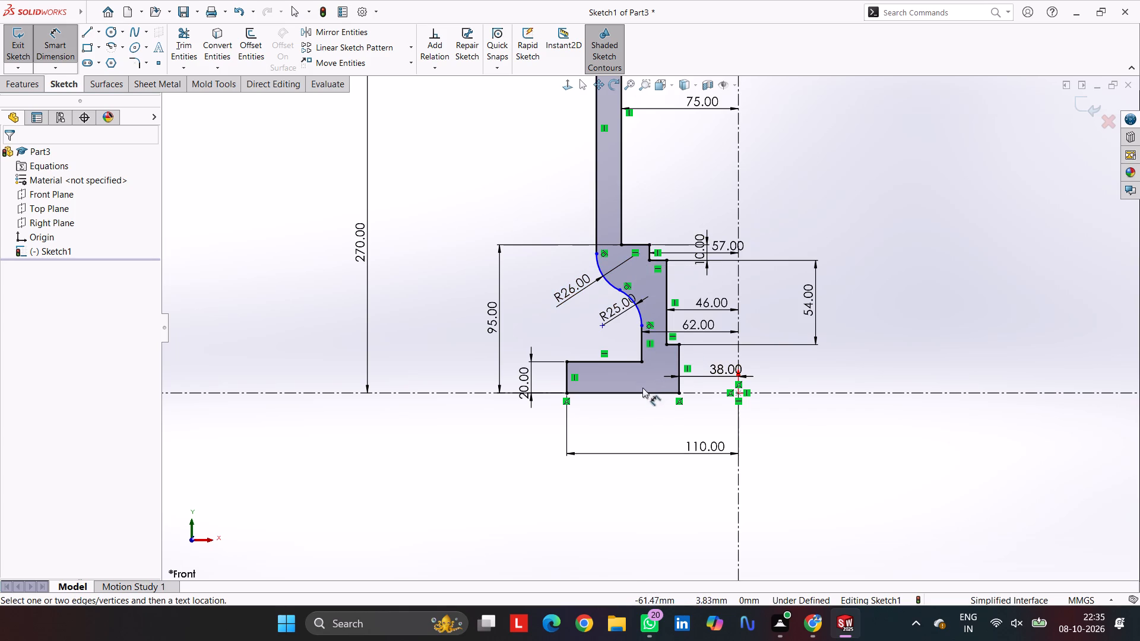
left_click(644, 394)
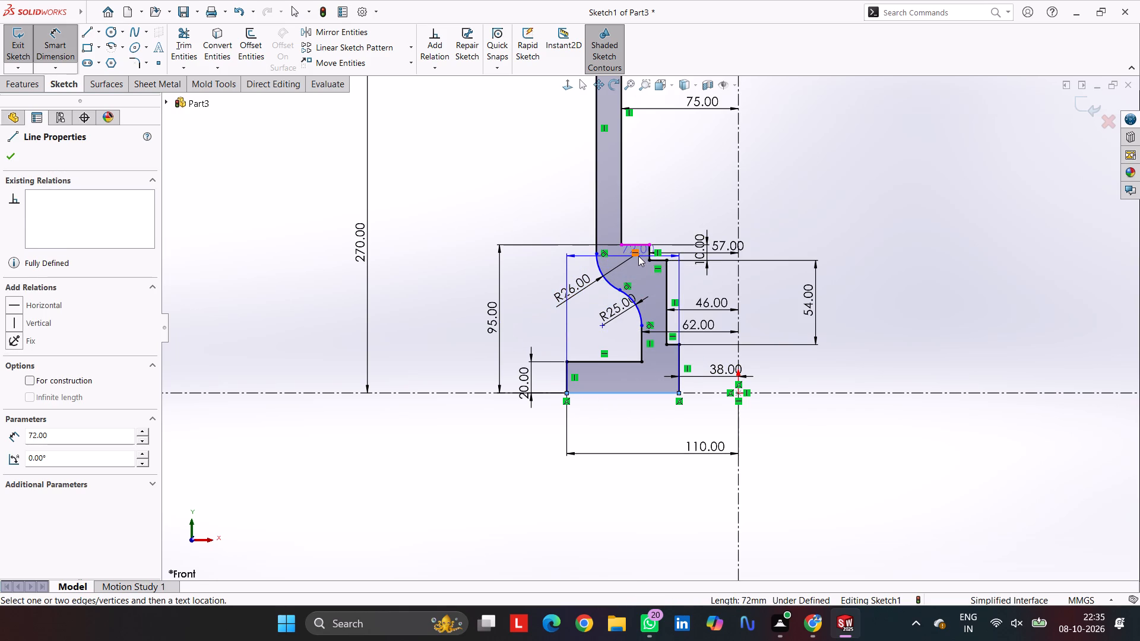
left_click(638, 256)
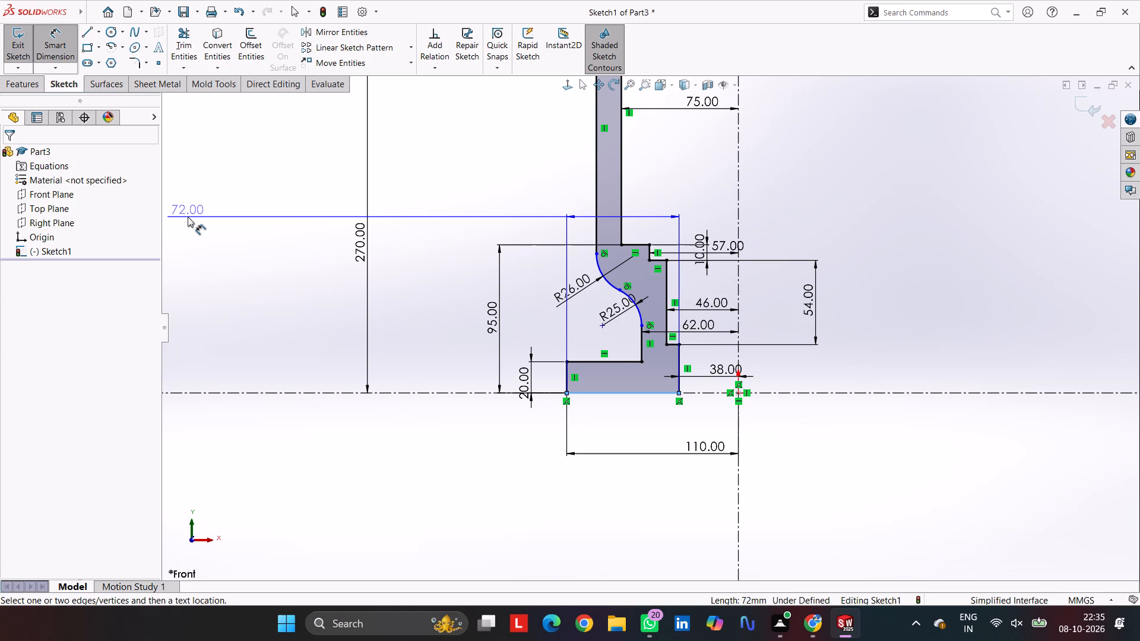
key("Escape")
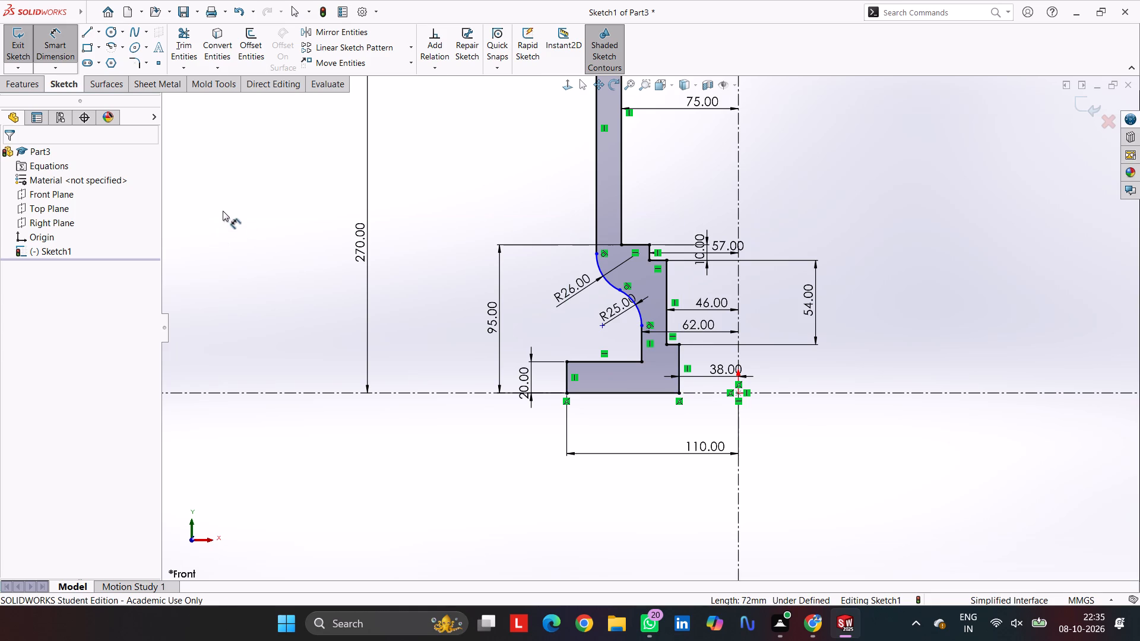
Dimension the R26 arc's centre point at a vertical distance of 90 mm from the origin.
scroll(633, 276, "down", 4)
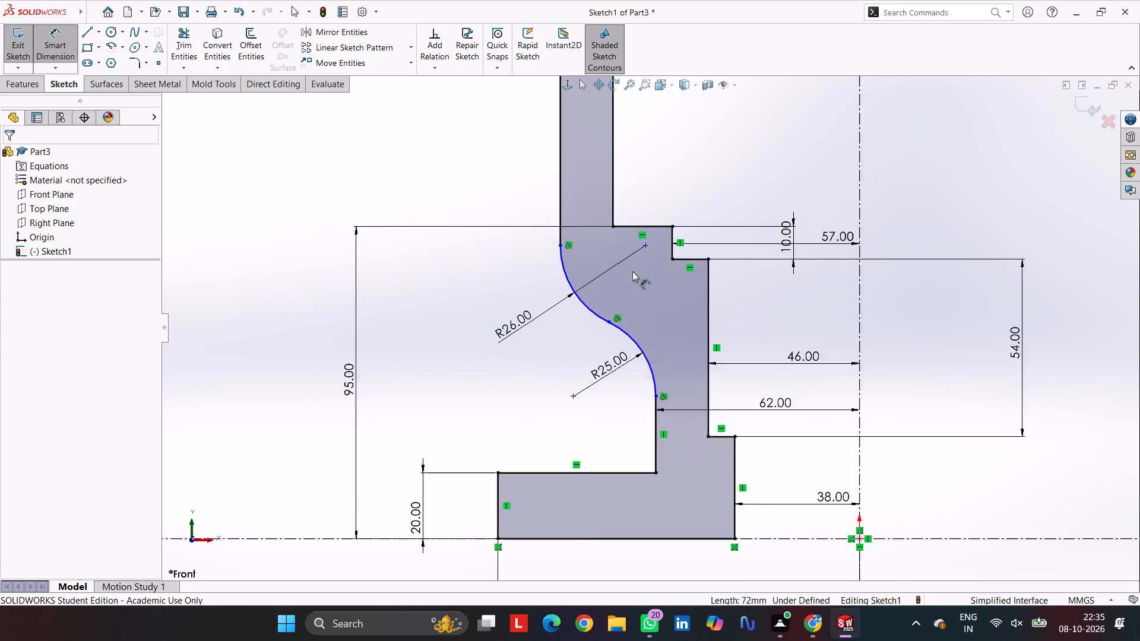
scroll(632, 271, "down", 1)
left_click(649, 243)
scroll(644, 332, "up", 6)
left_click(720, 401)
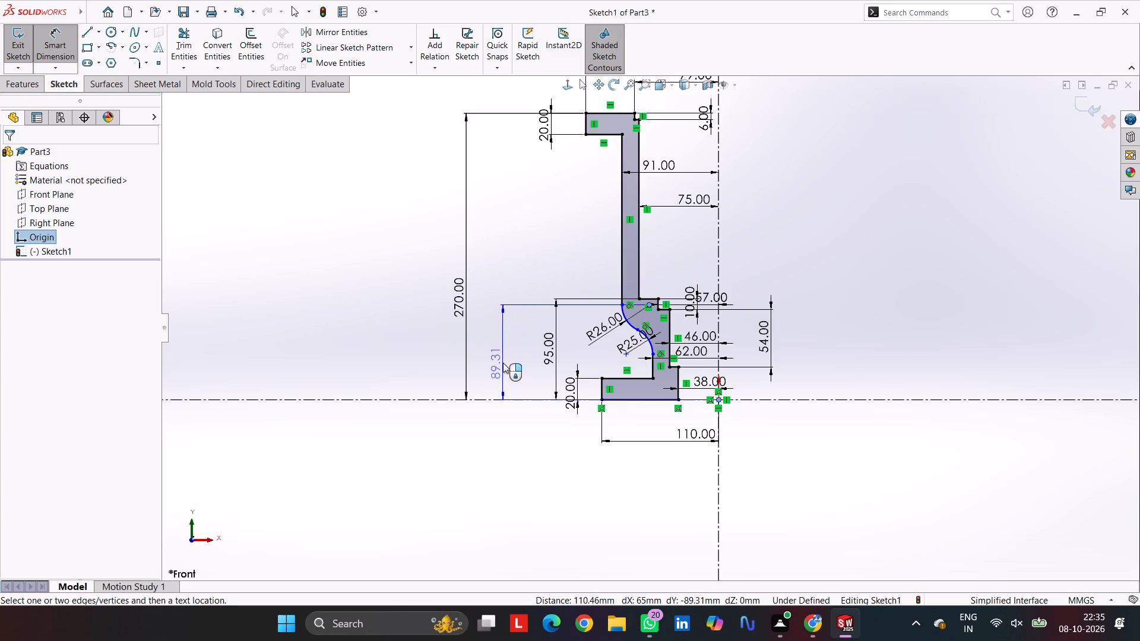
left_click(503, 363)
type("90")
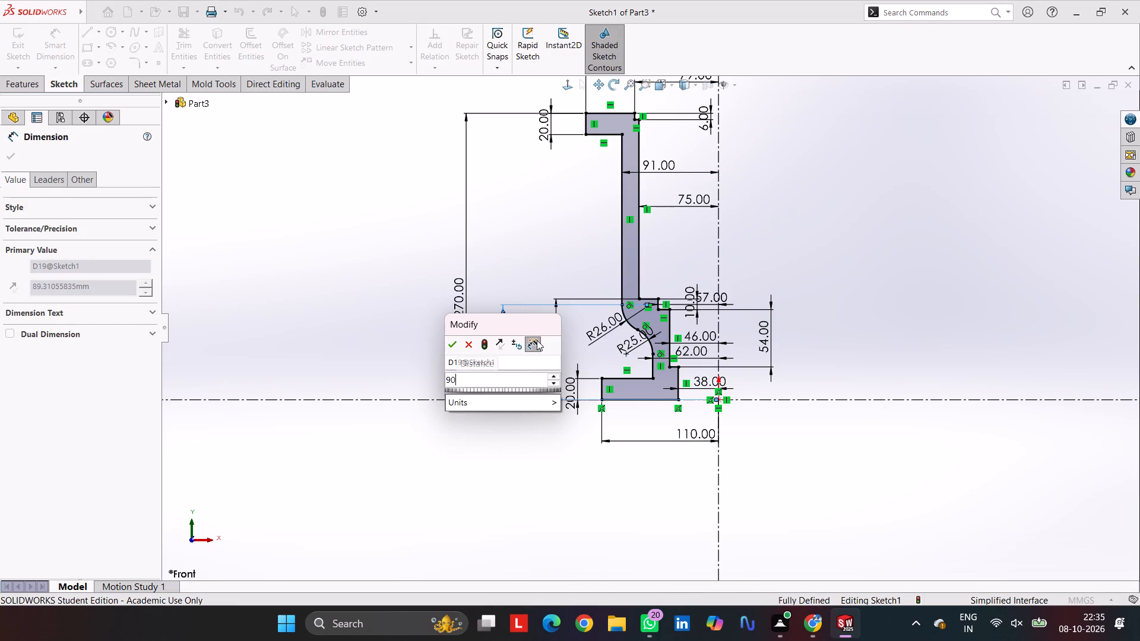
key("Return")
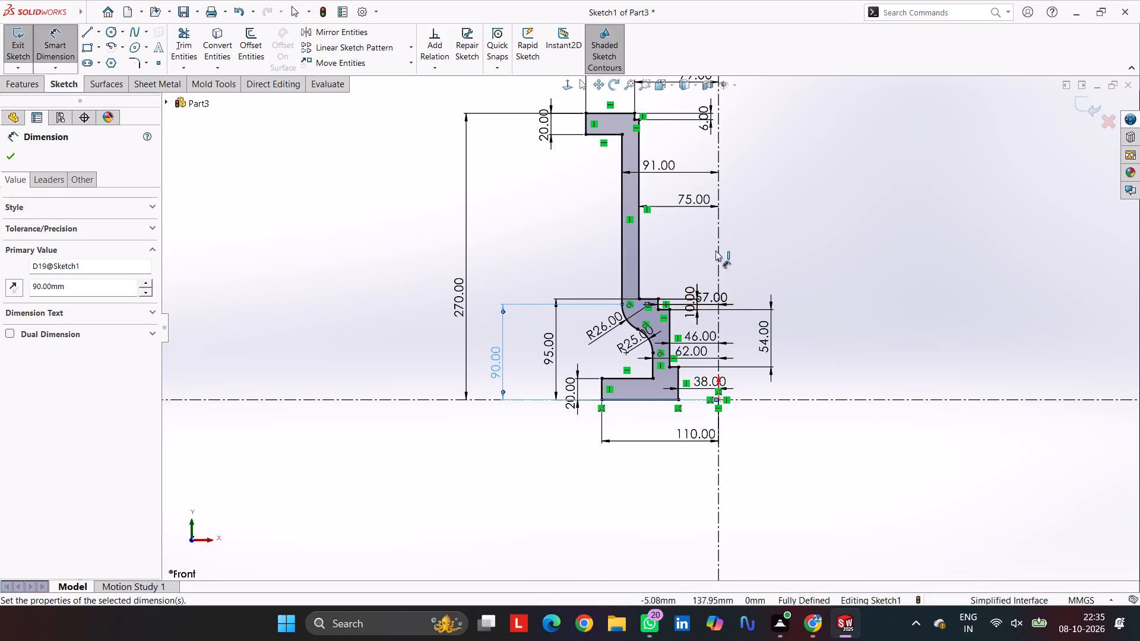
left_click(817, 261)
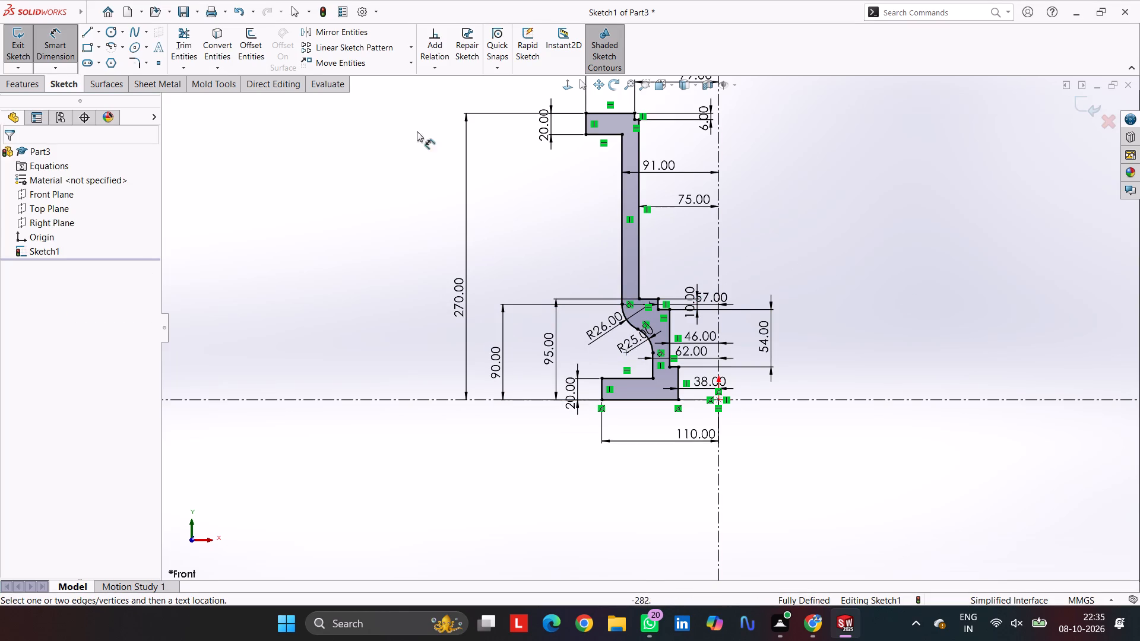
Revolve the closed profile 360° about the vertical centerline as a solid boss and clear the selection.
left_click(15, 84)
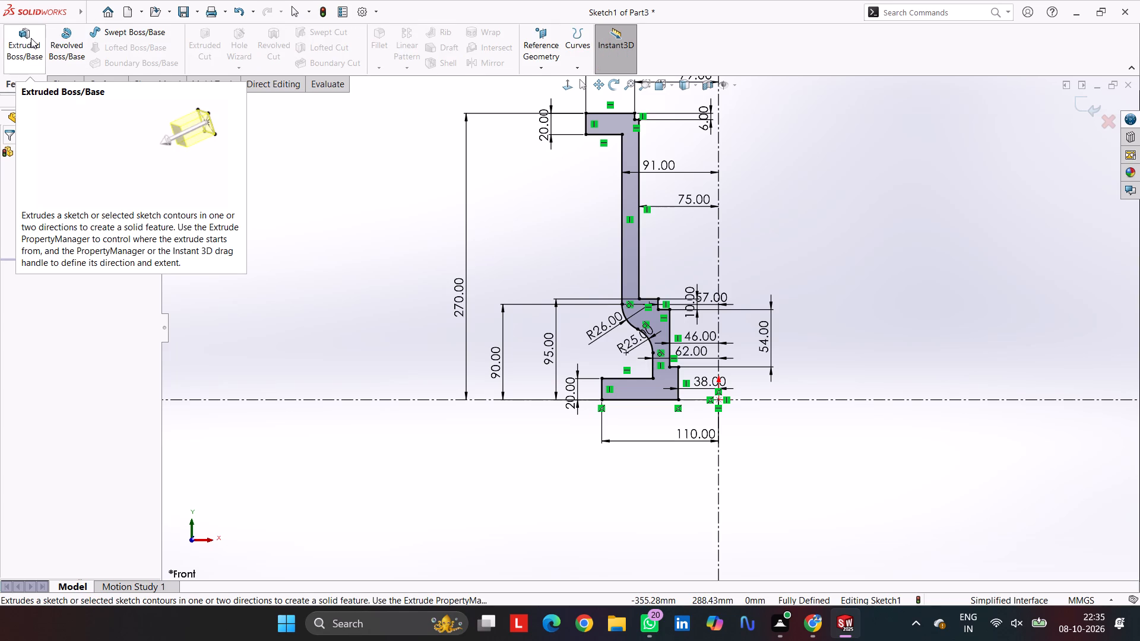
left_click(77, 32)
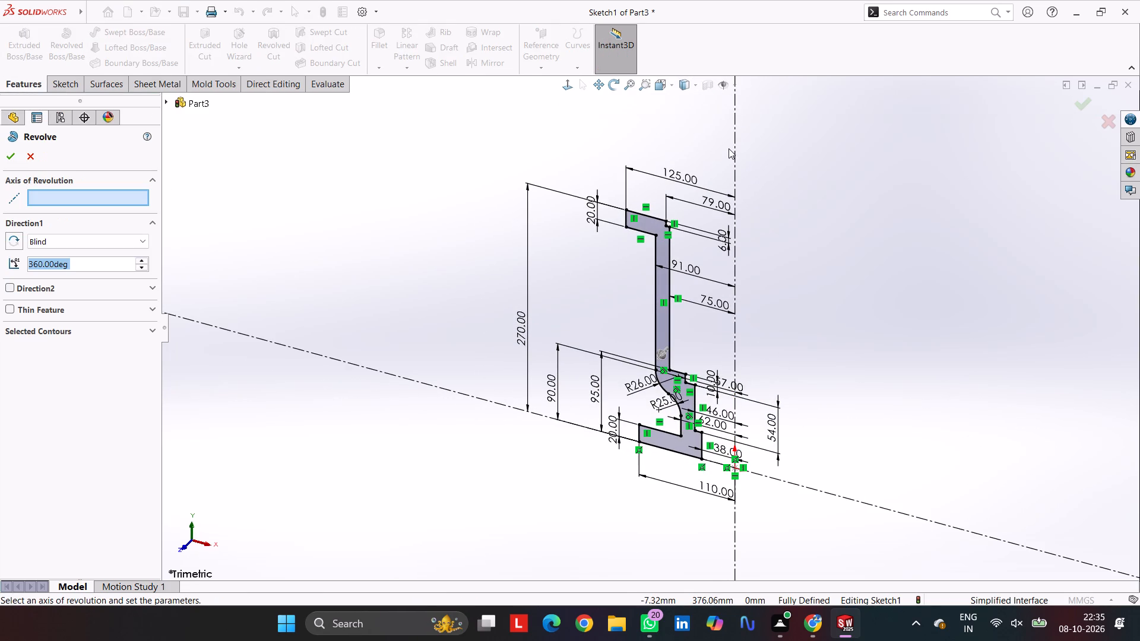
left_click(734, 153)
left_click_drag(35, 114, 18, 151)
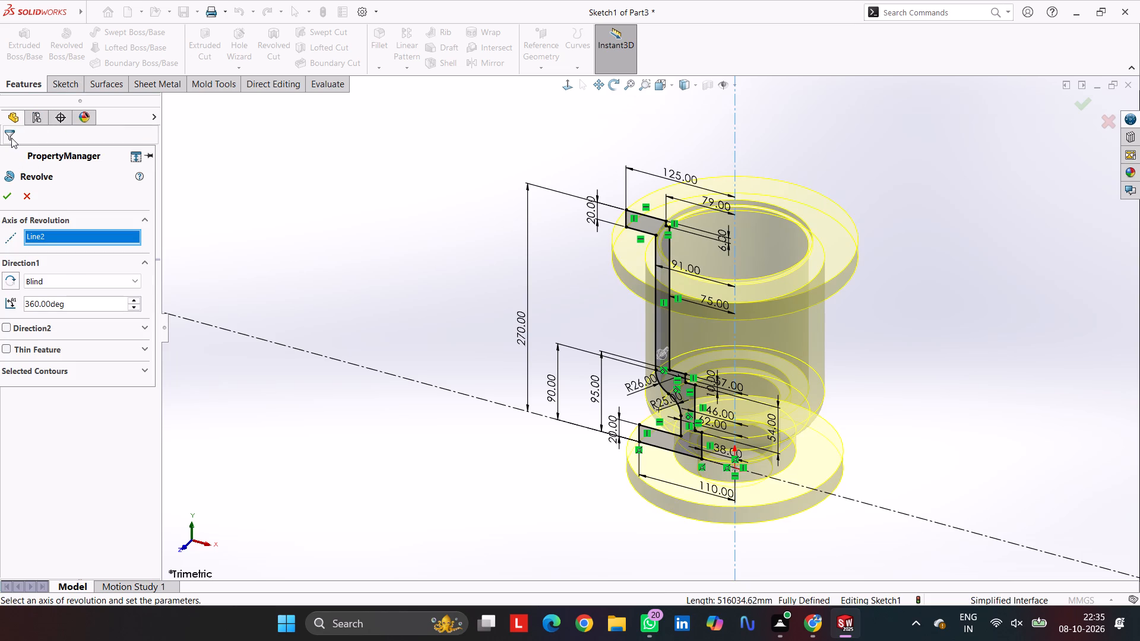
left_click_drag(11, 137, 33, 125)
left_click_drag(10, 139, 34, 128)
left_click_drag(17, 158, 78, 132)
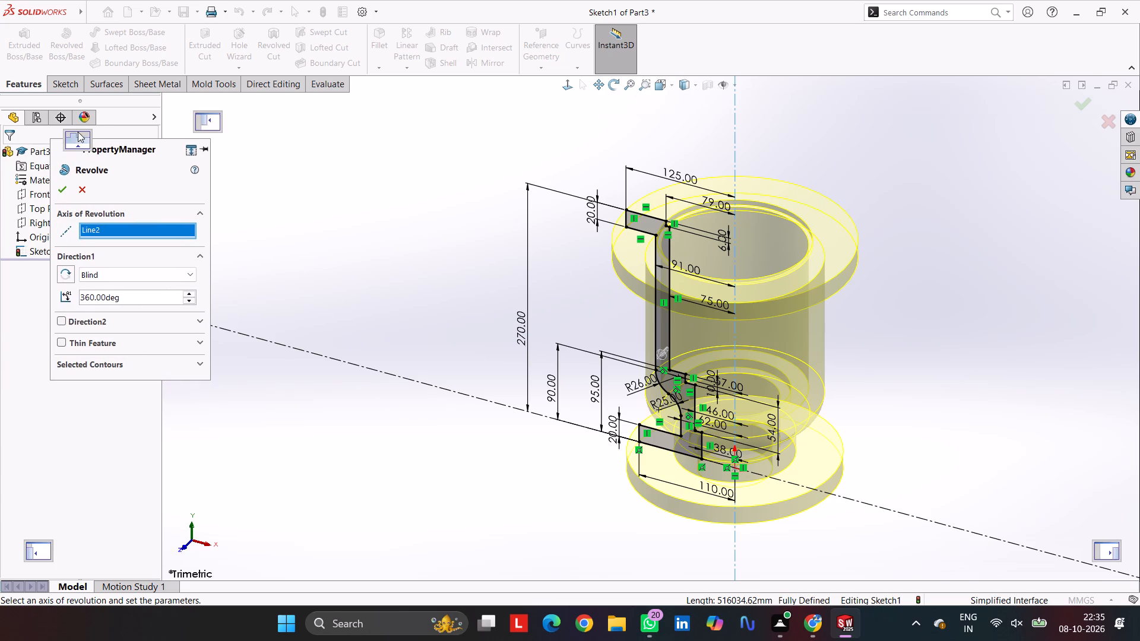
left_click_drag(78, 132, 71, 135)
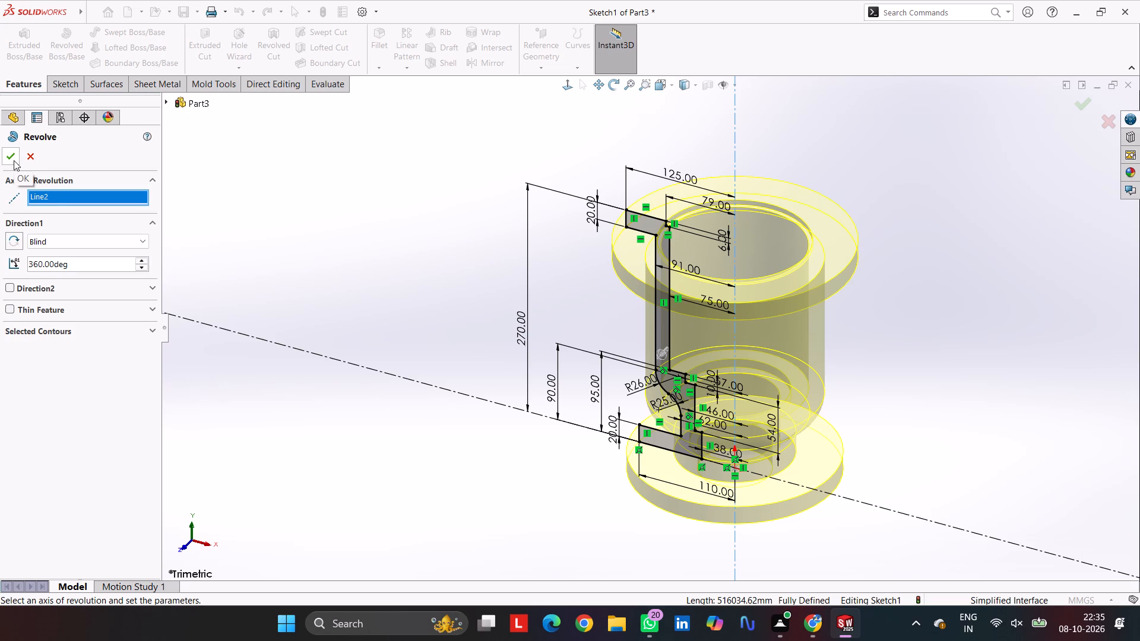
left_click(14, 160)
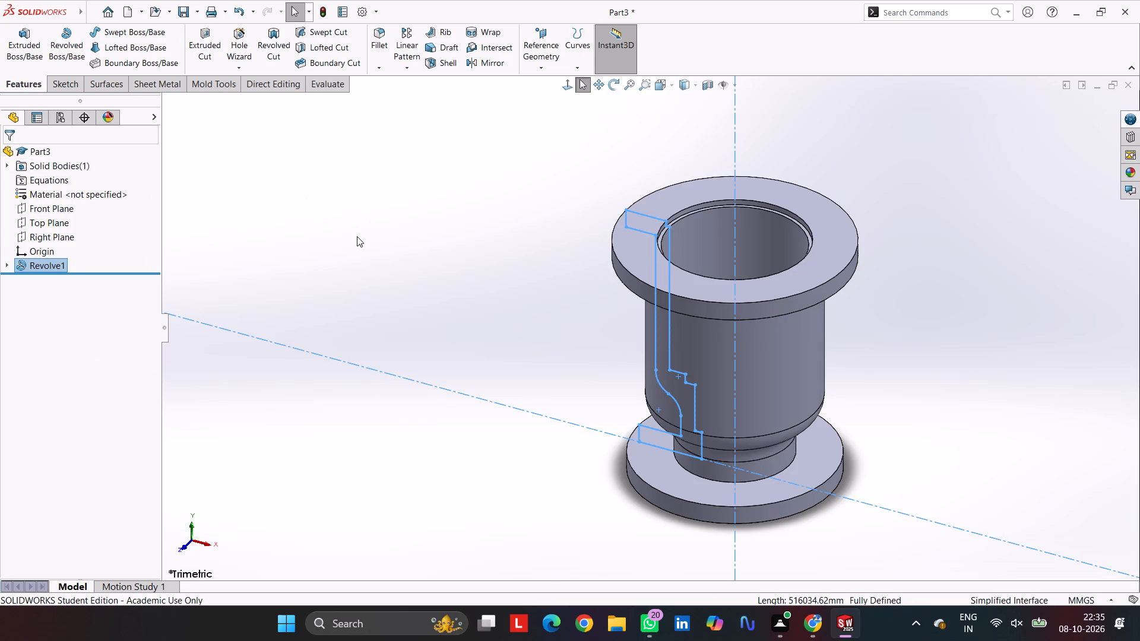
left_click(357, 236)
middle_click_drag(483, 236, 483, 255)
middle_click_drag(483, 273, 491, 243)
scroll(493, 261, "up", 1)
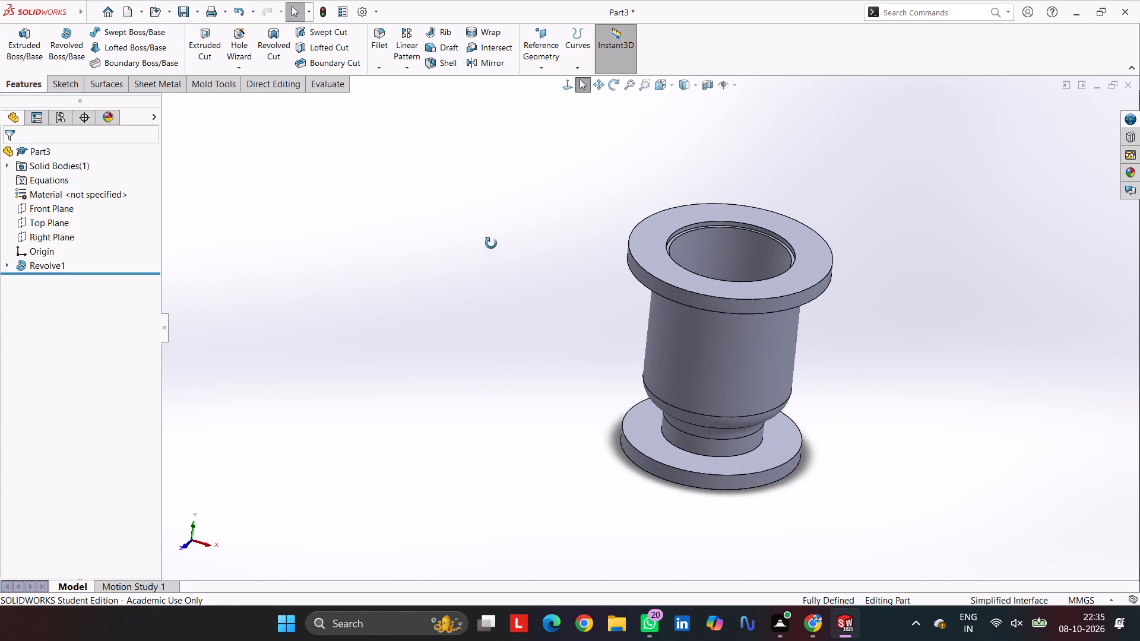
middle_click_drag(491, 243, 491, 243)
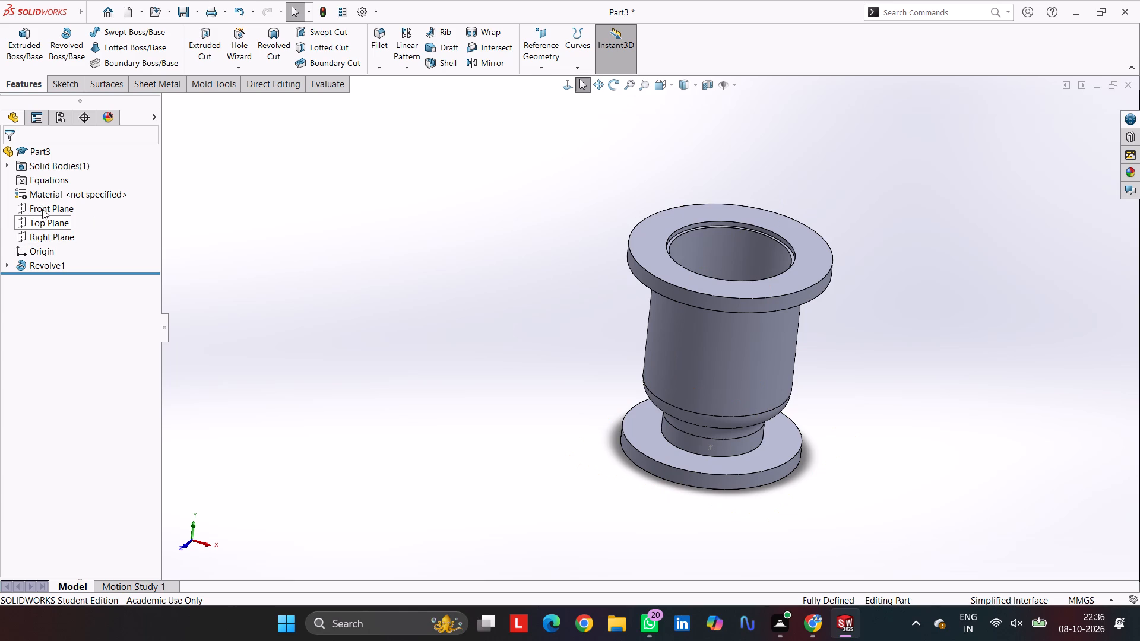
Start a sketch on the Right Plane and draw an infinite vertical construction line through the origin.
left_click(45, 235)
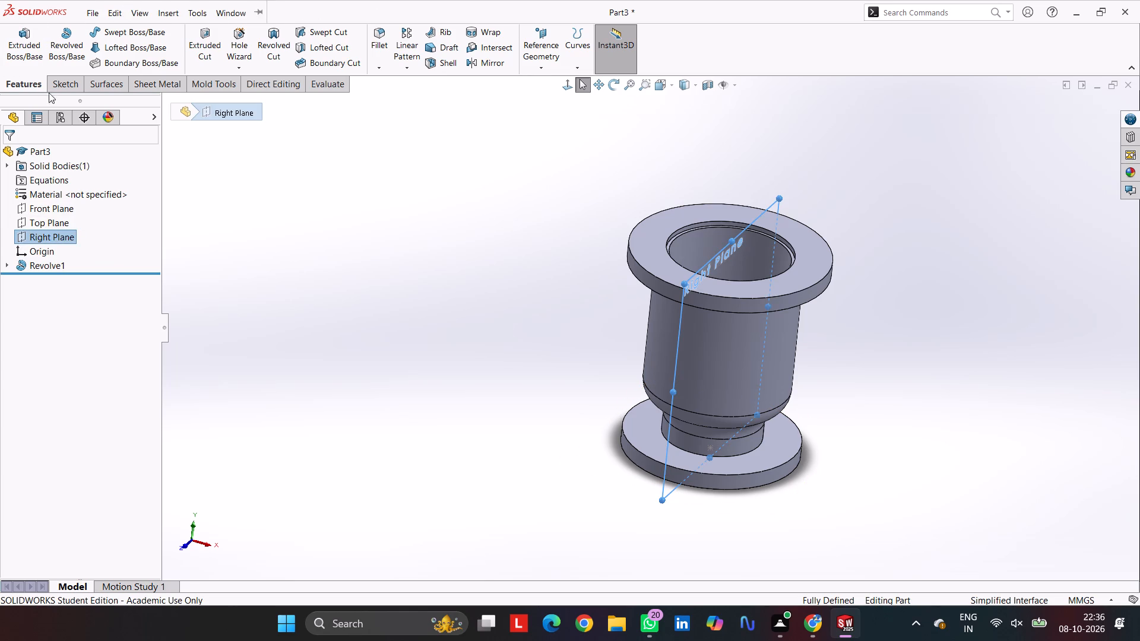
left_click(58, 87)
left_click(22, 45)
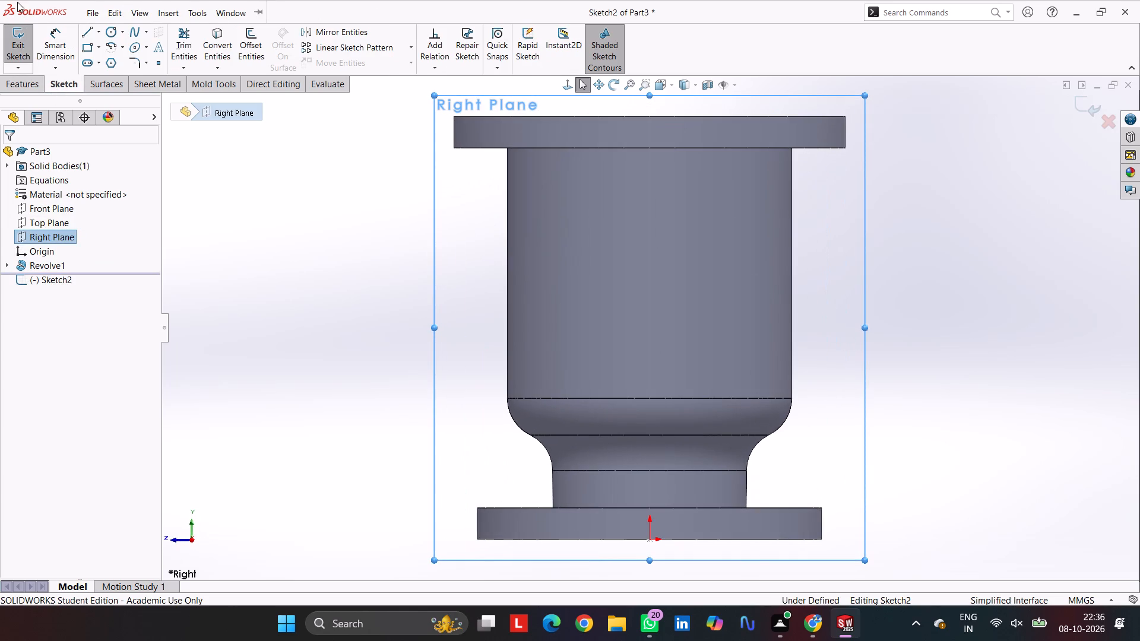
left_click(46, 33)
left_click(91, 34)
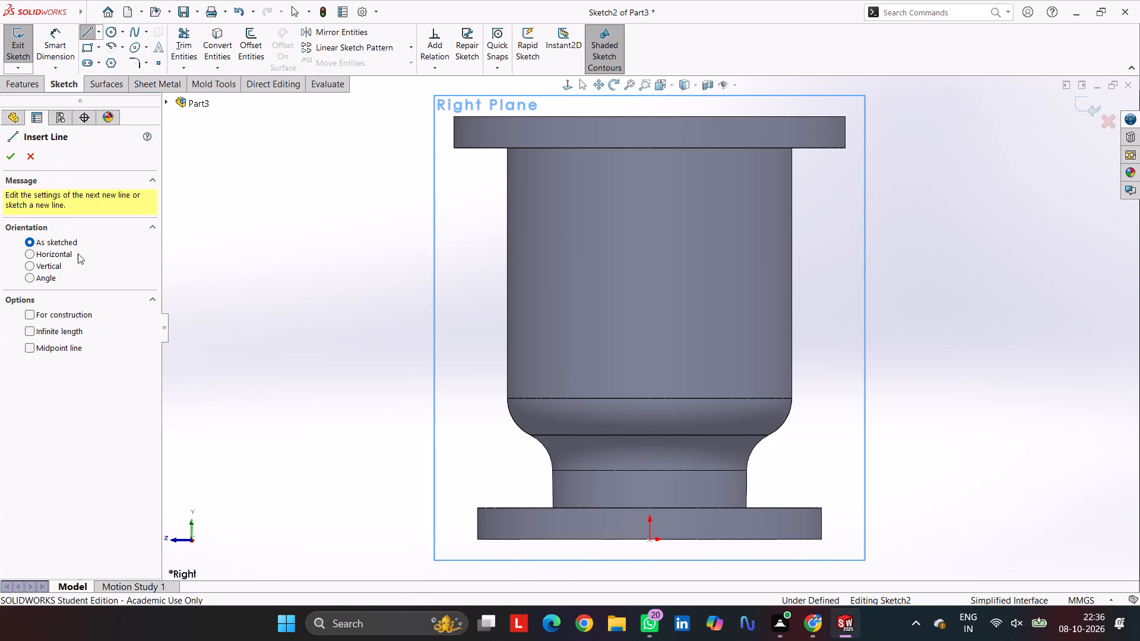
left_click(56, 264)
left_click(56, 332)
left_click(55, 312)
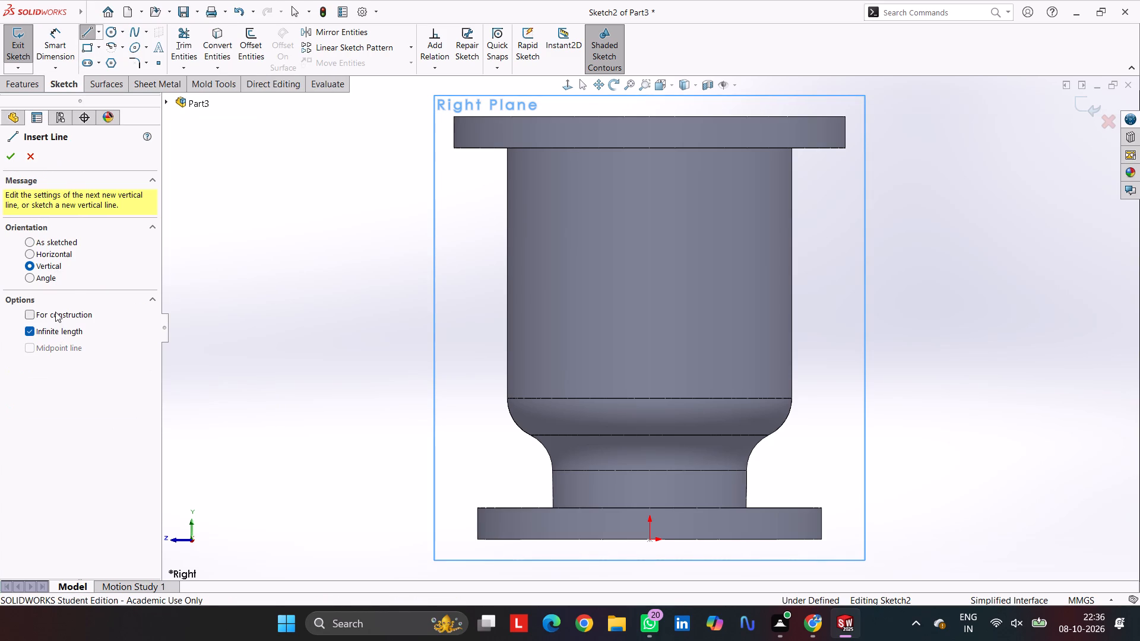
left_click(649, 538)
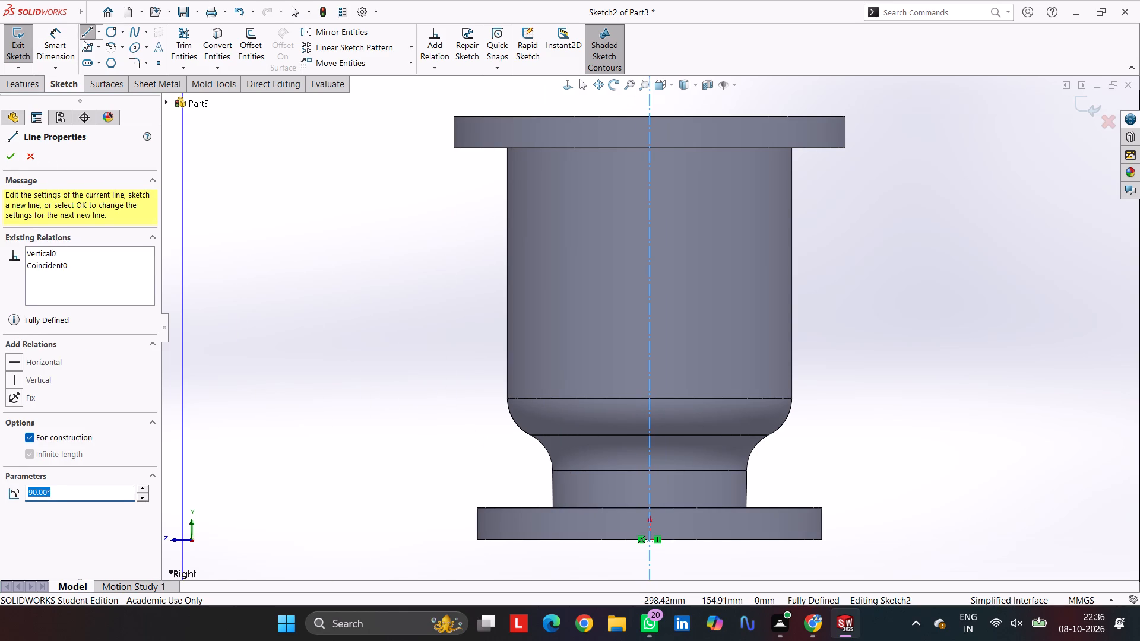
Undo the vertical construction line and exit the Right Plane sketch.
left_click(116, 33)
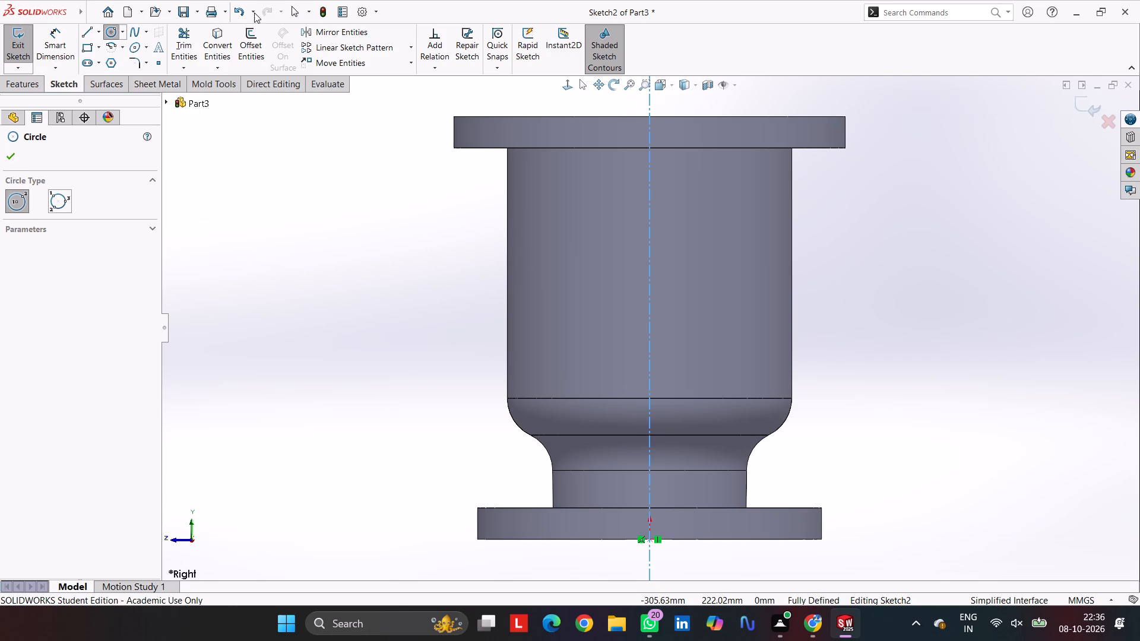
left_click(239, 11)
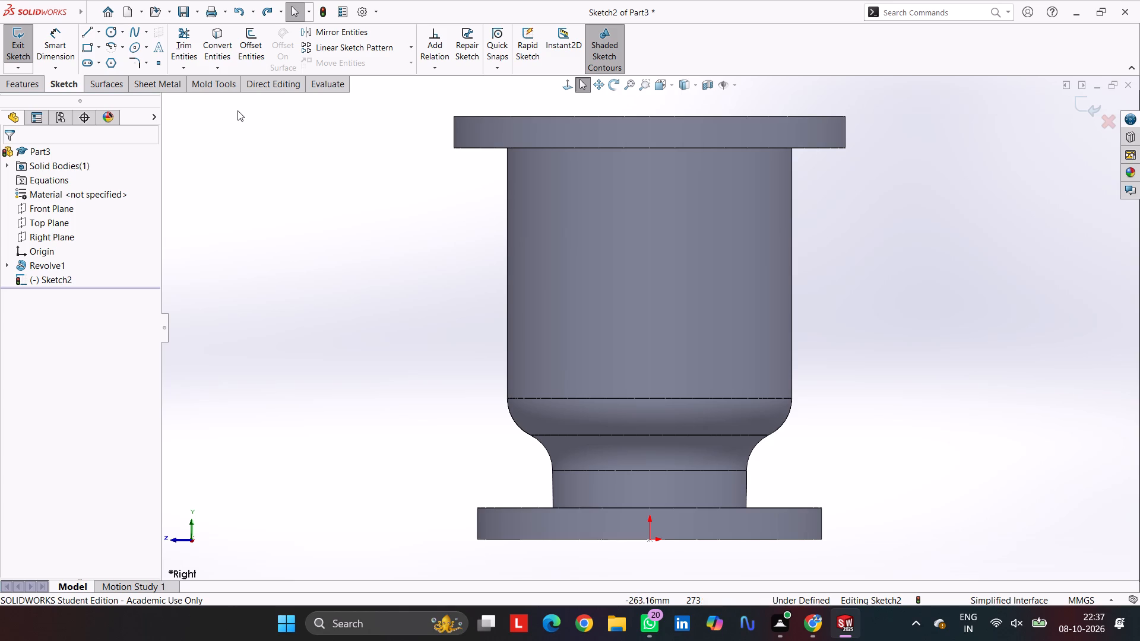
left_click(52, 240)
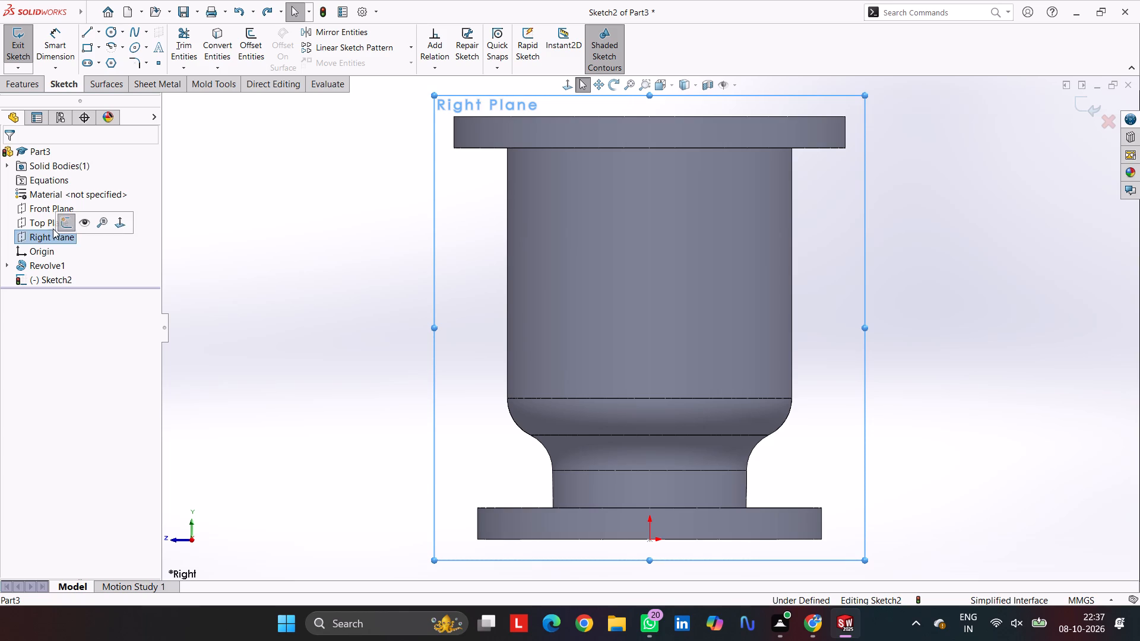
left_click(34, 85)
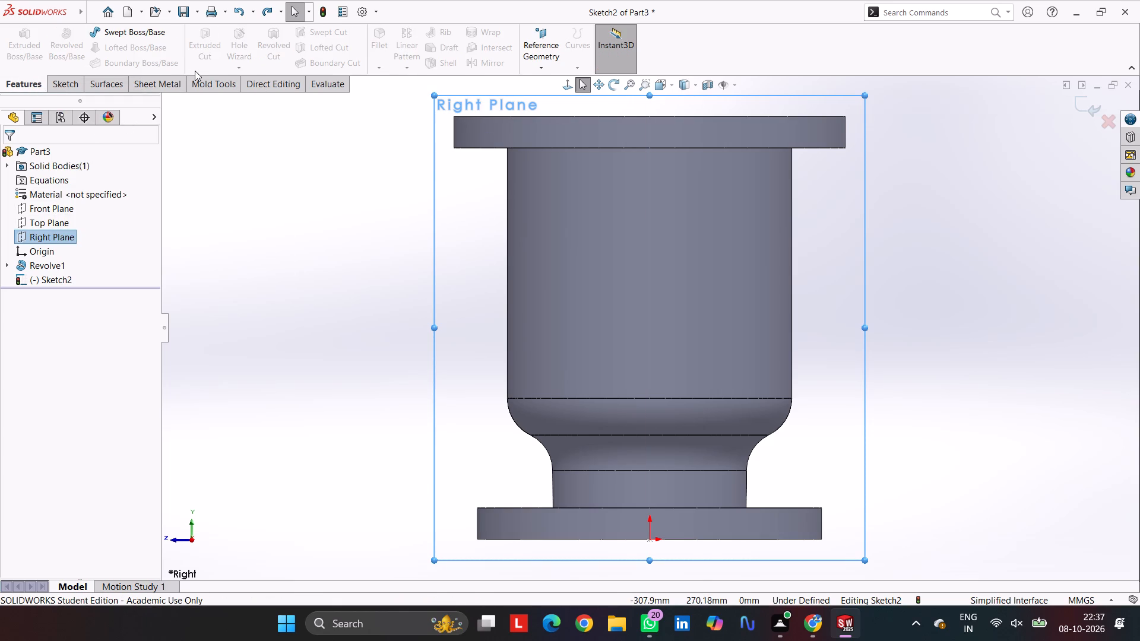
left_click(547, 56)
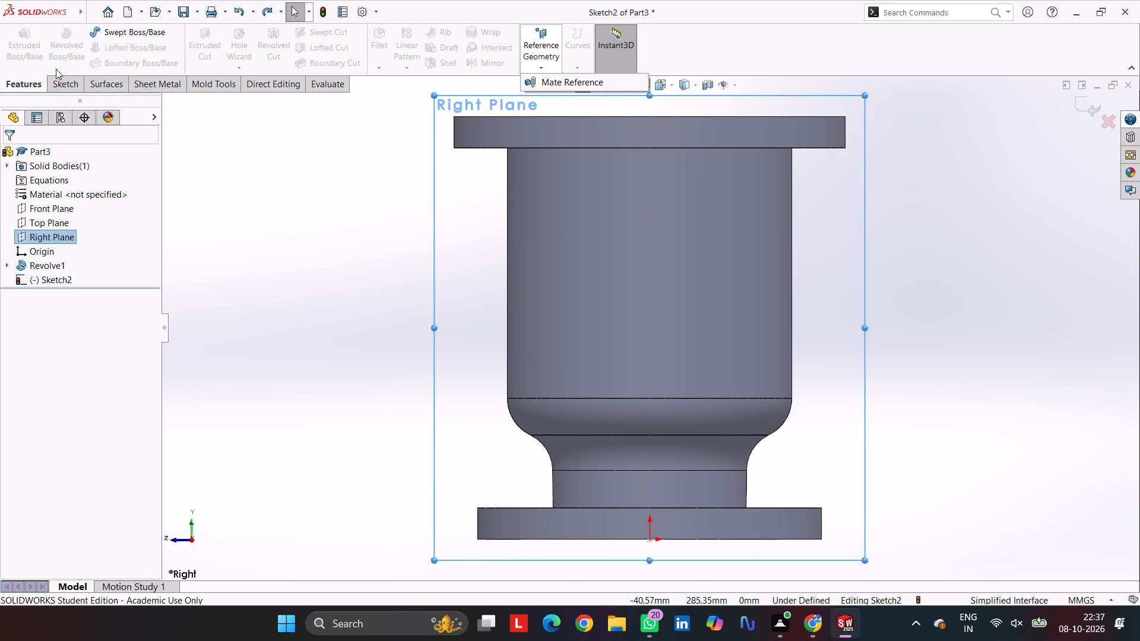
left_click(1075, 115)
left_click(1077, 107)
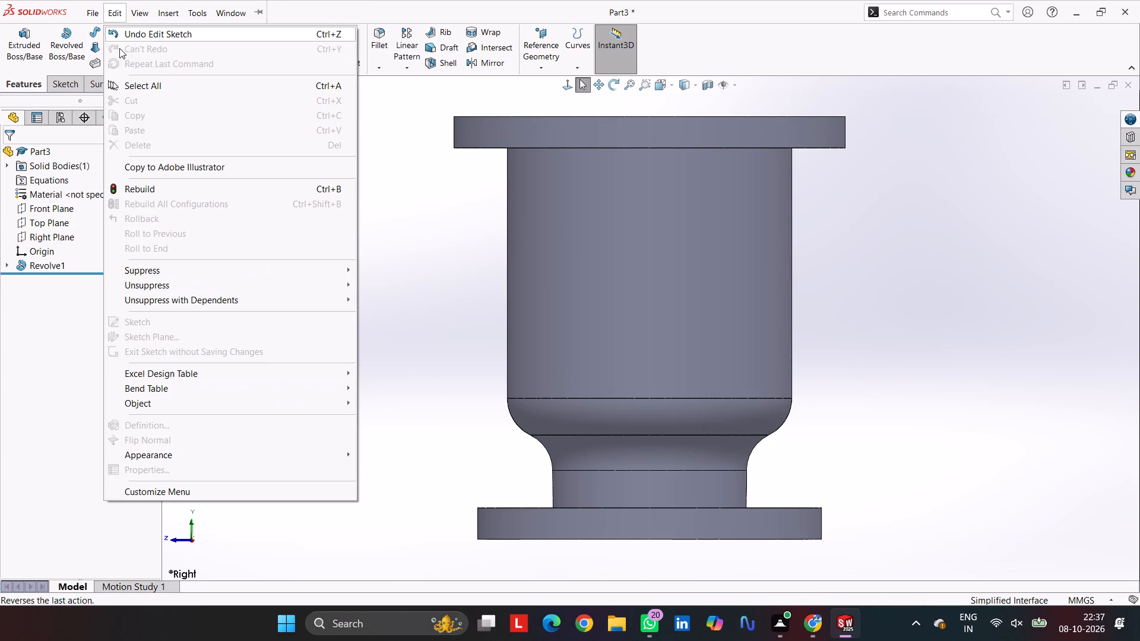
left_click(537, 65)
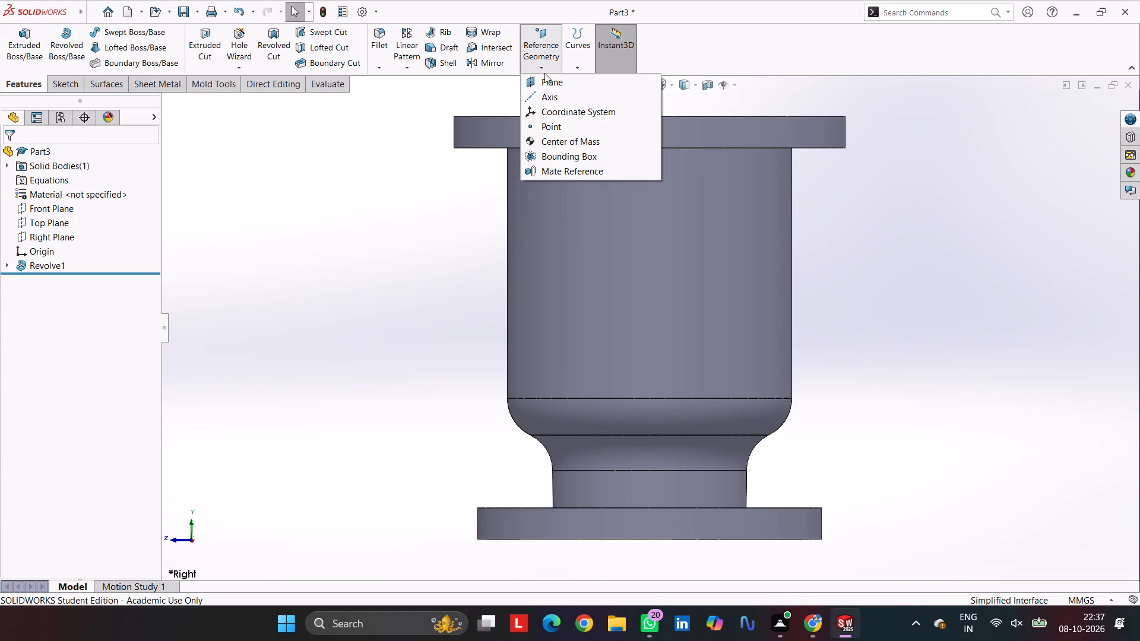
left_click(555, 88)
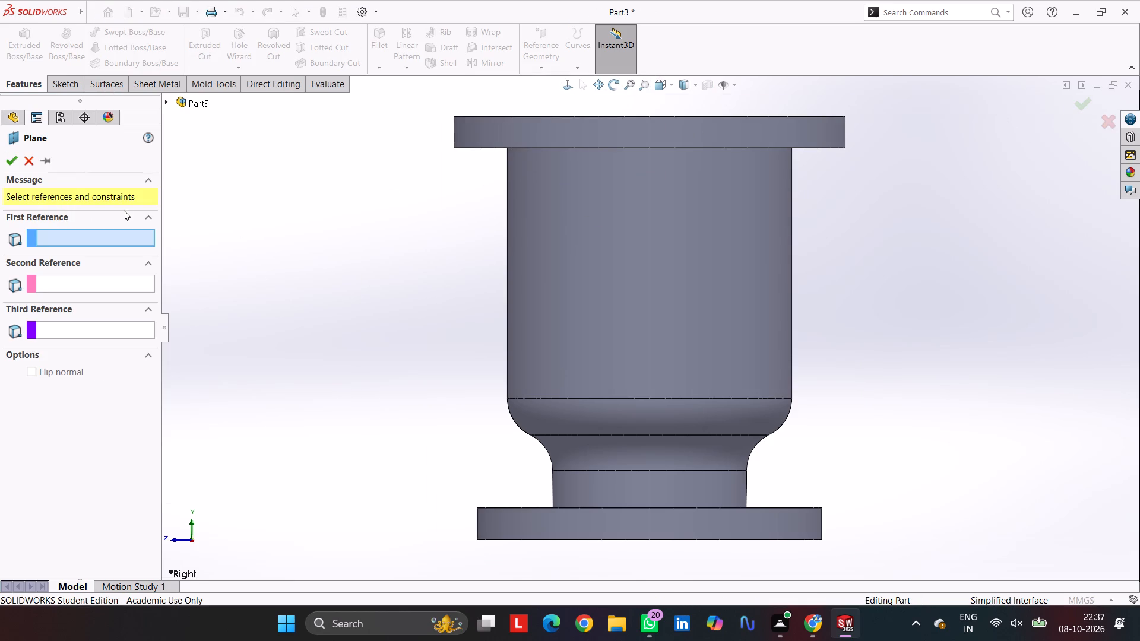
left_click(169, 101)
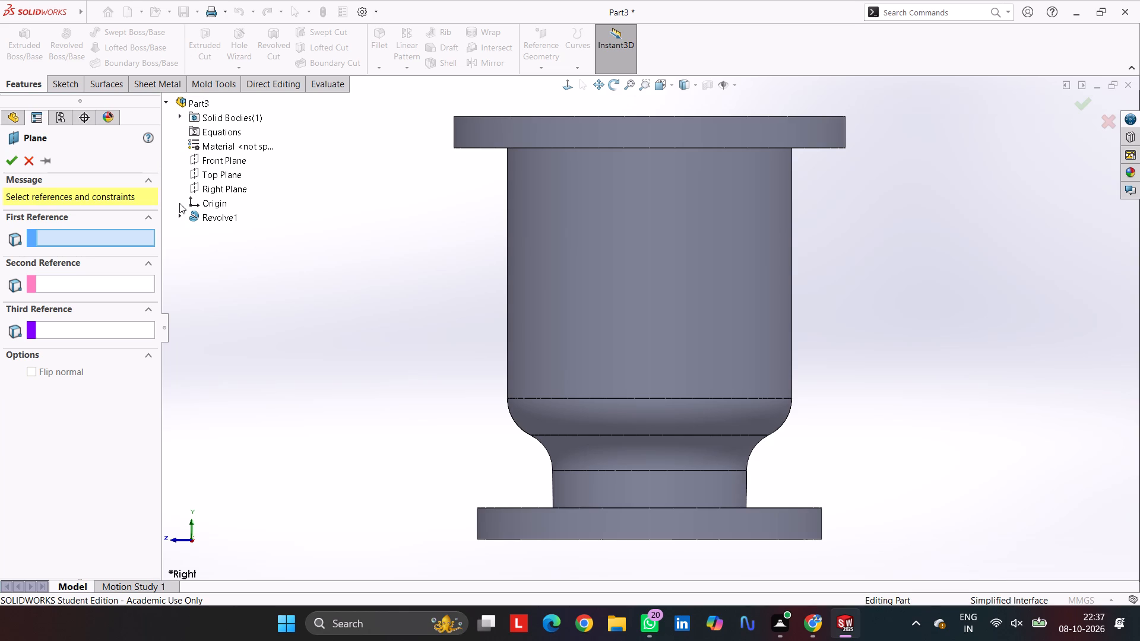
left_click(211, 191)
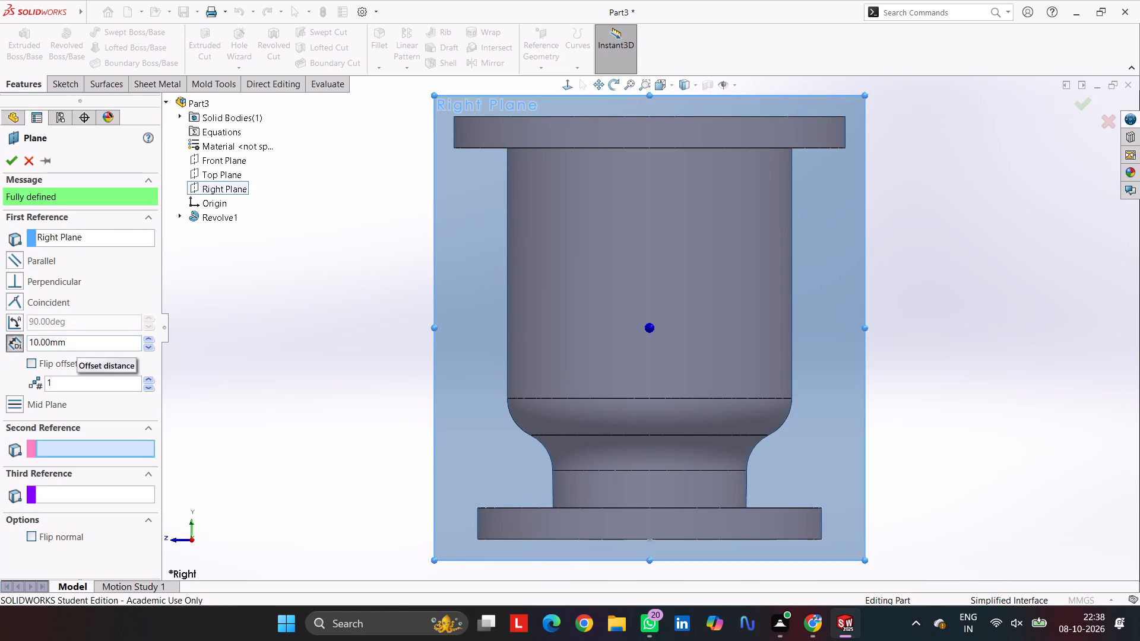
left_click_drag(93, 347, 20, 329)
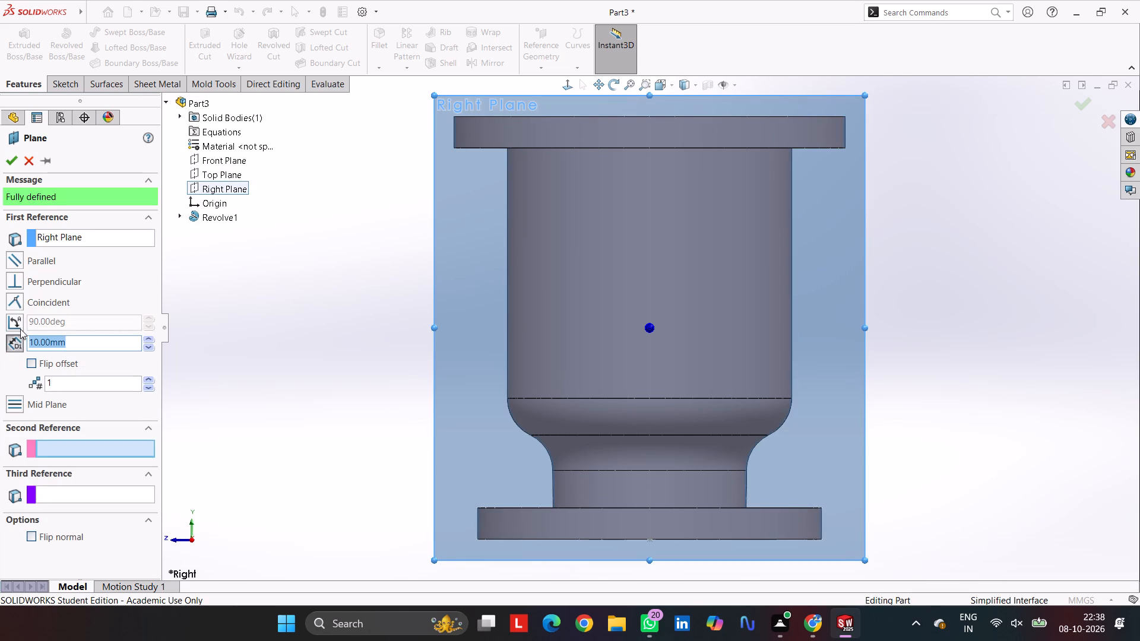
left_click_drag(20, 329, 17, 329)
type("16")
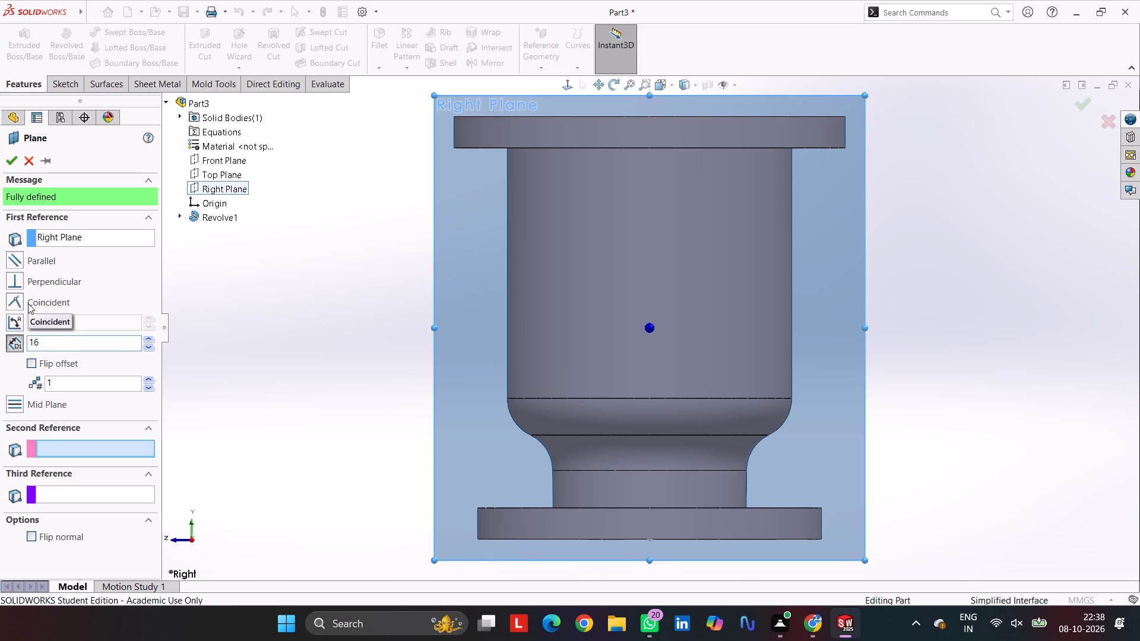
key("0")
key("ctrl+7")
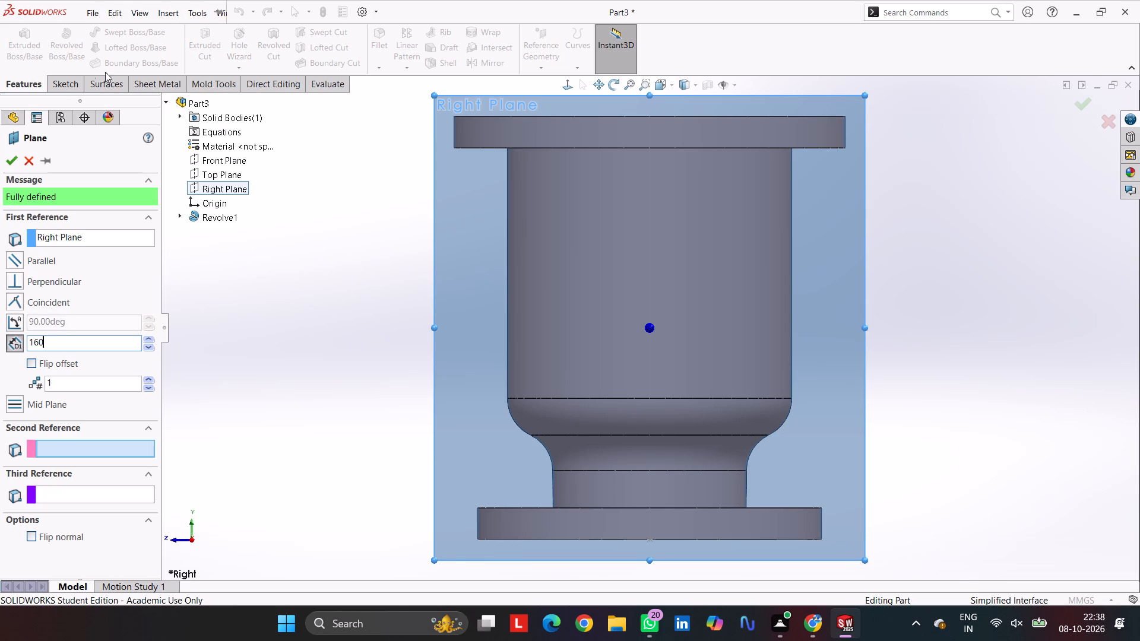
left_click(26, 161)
Create a reference plane parallel to the Right Plane at an offset distance of 160 mm.
scroll(433, 289, "down", 4)
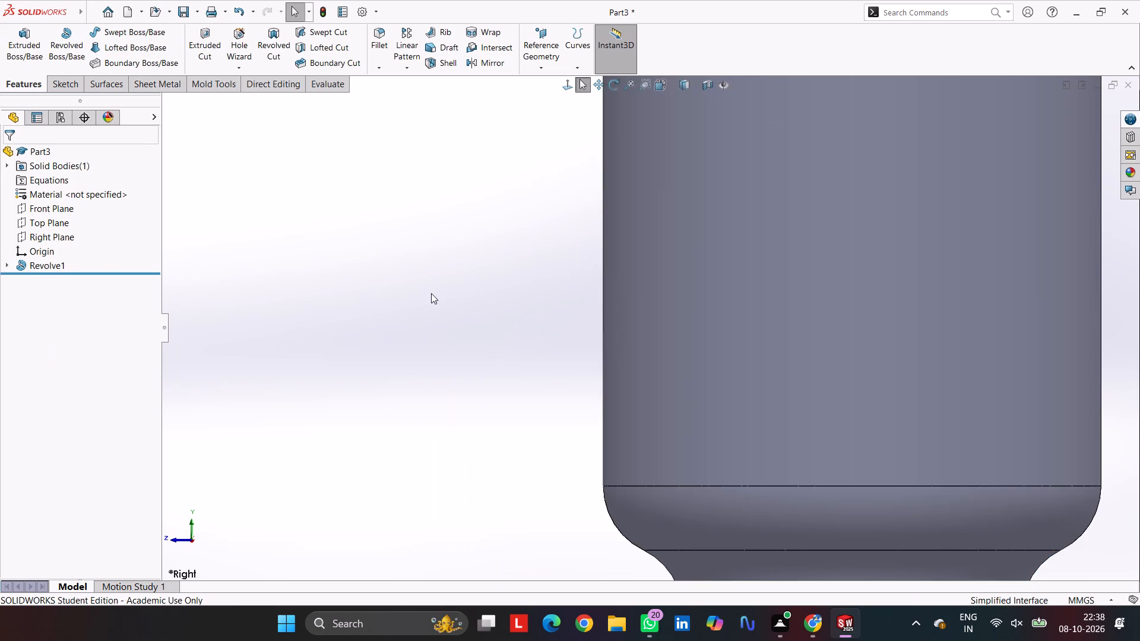
scroll(430, 299, "up", 4)
key("ctrl+7")
scroll(667, 348, "up", 4)
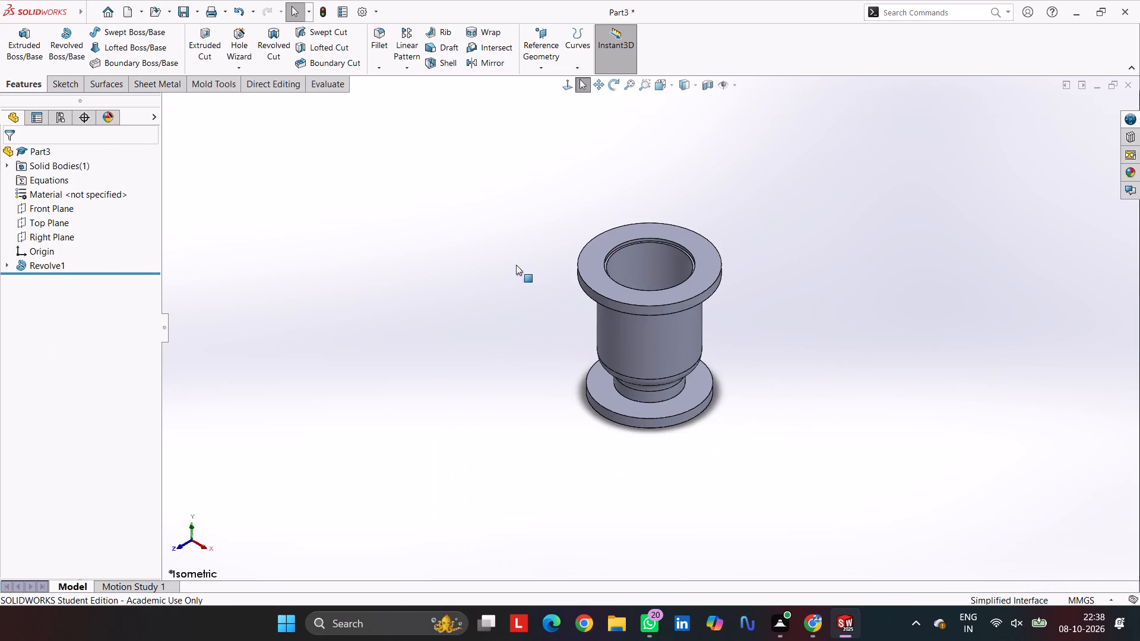
scroll(340, 188, "down", 2)
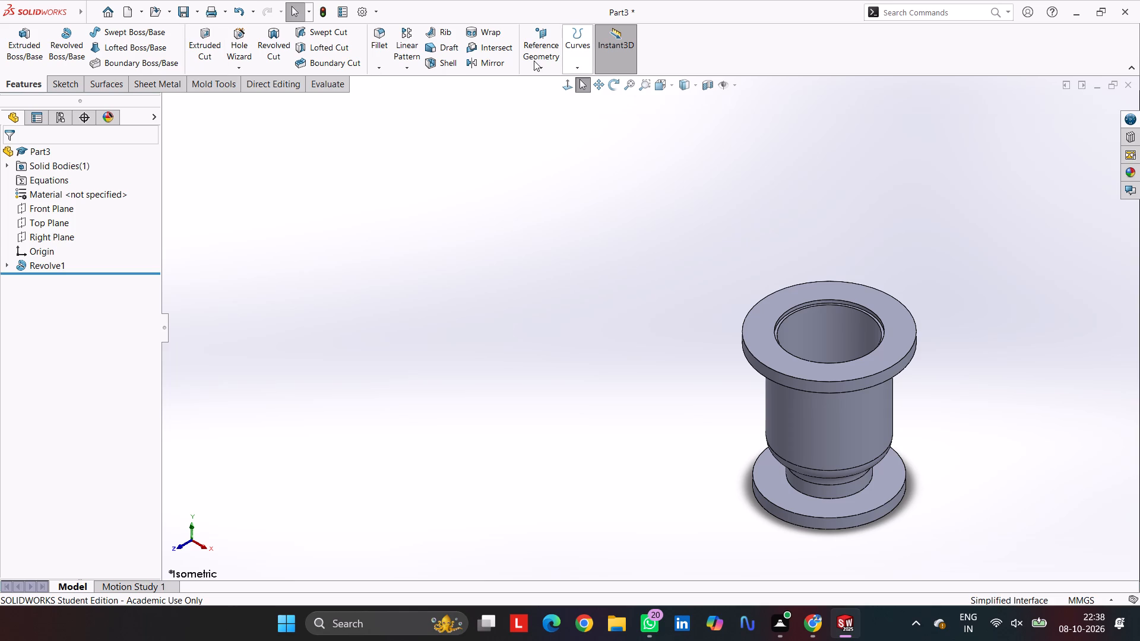
left_click(534, 60)
left_click(550, 81)
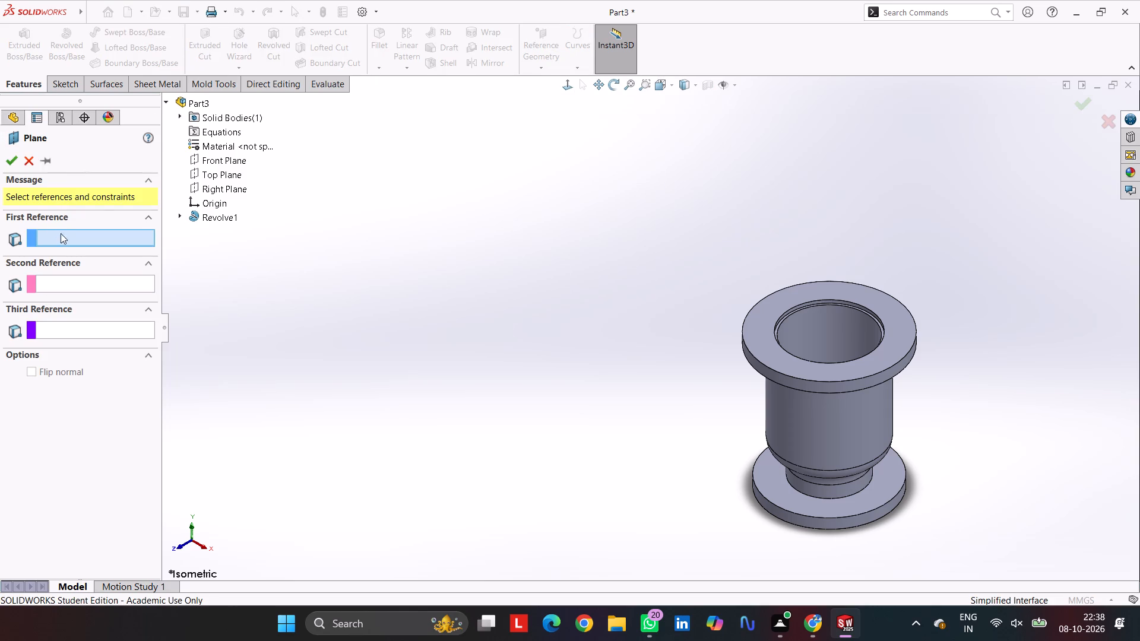
left_click(224, 190)
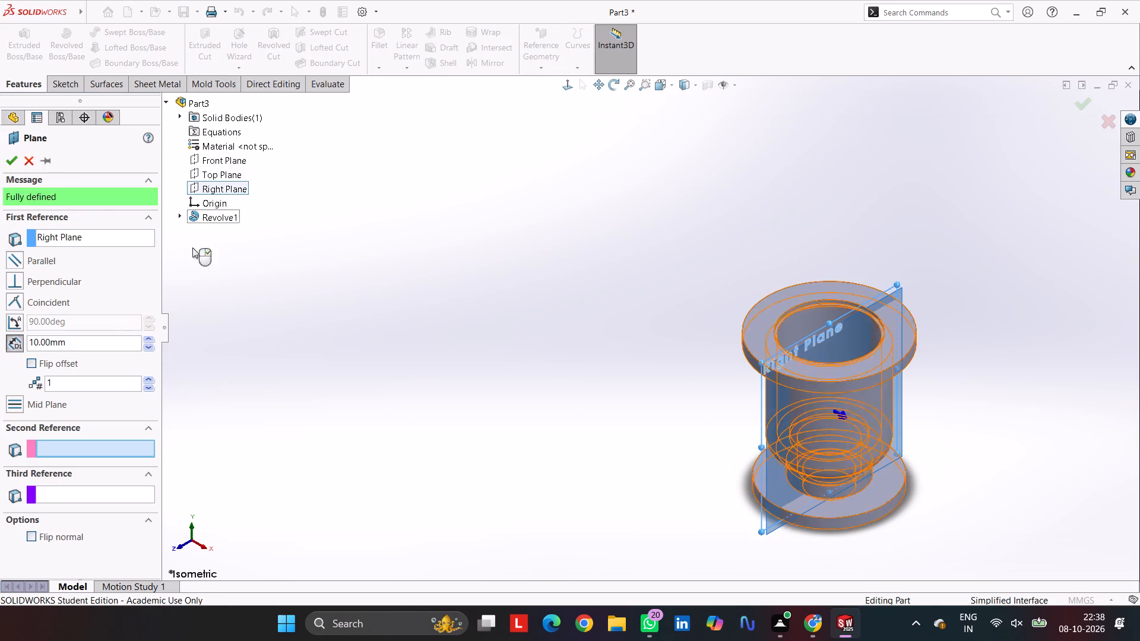
left_click(93, 343)
left_click_drag(0, 316, 0, 304)
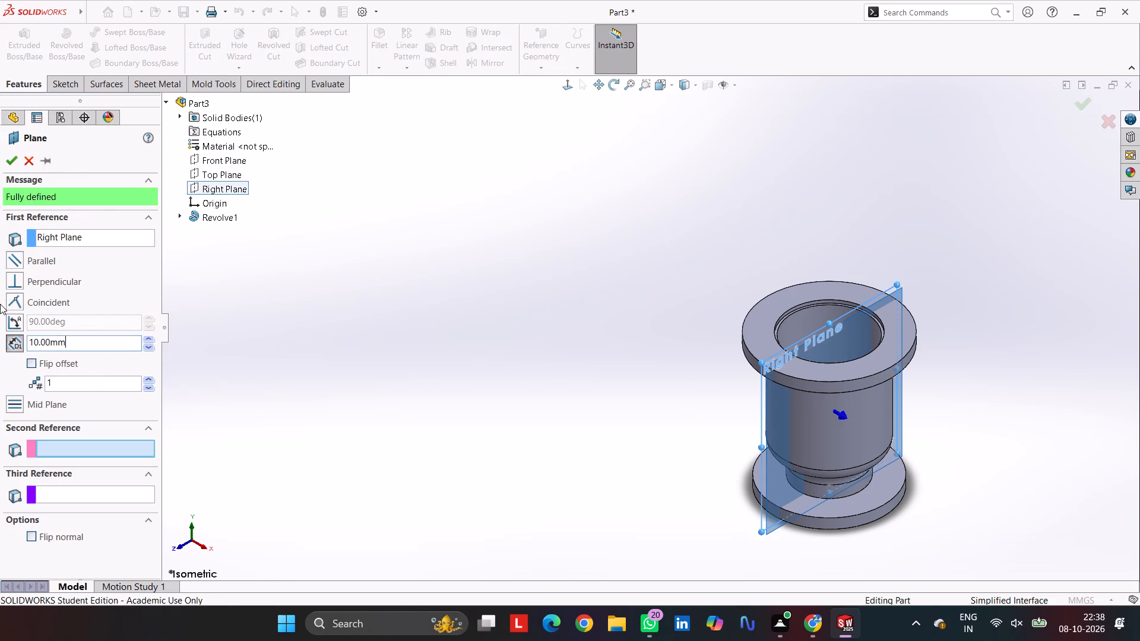
left_click_drag(103, 339, 0, 314)
type("16")
key("0")
key("Return")
key("Return")
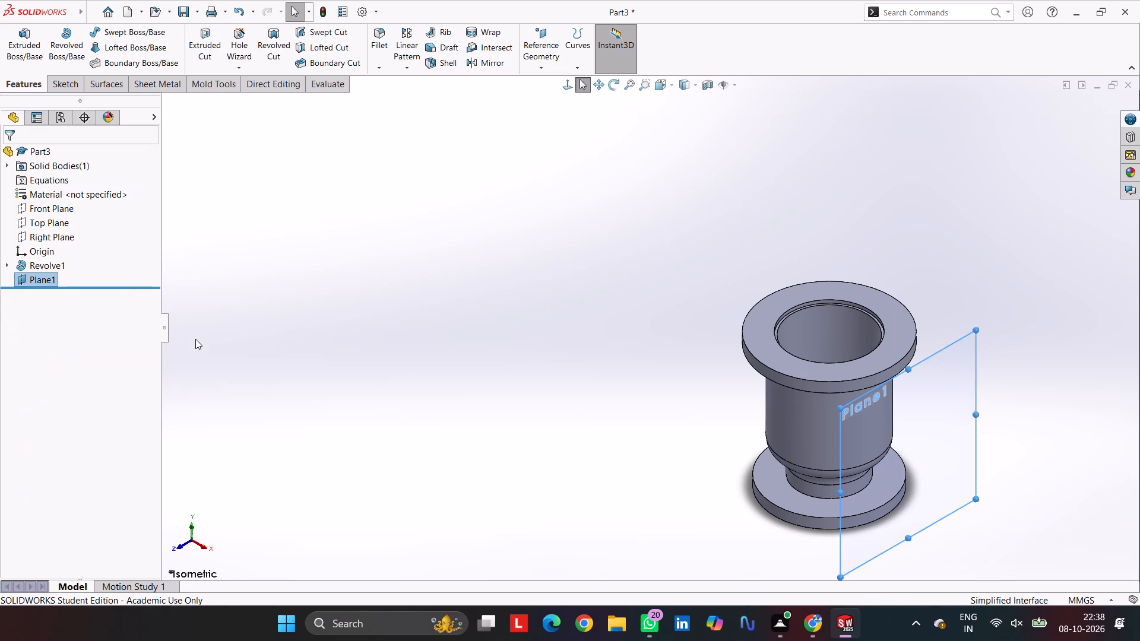
Start a sketch on the new offset plane and draw an infinite vertical construction line through the origin.
left_click(69, 87)
left_click(21, 39)
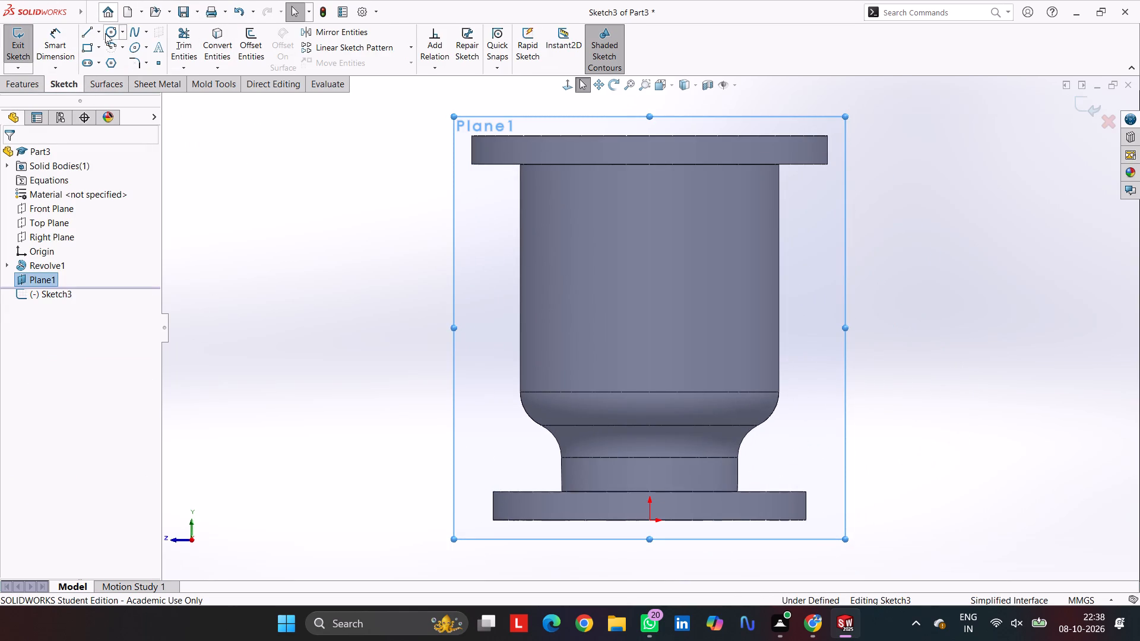
left_click(94, 34)
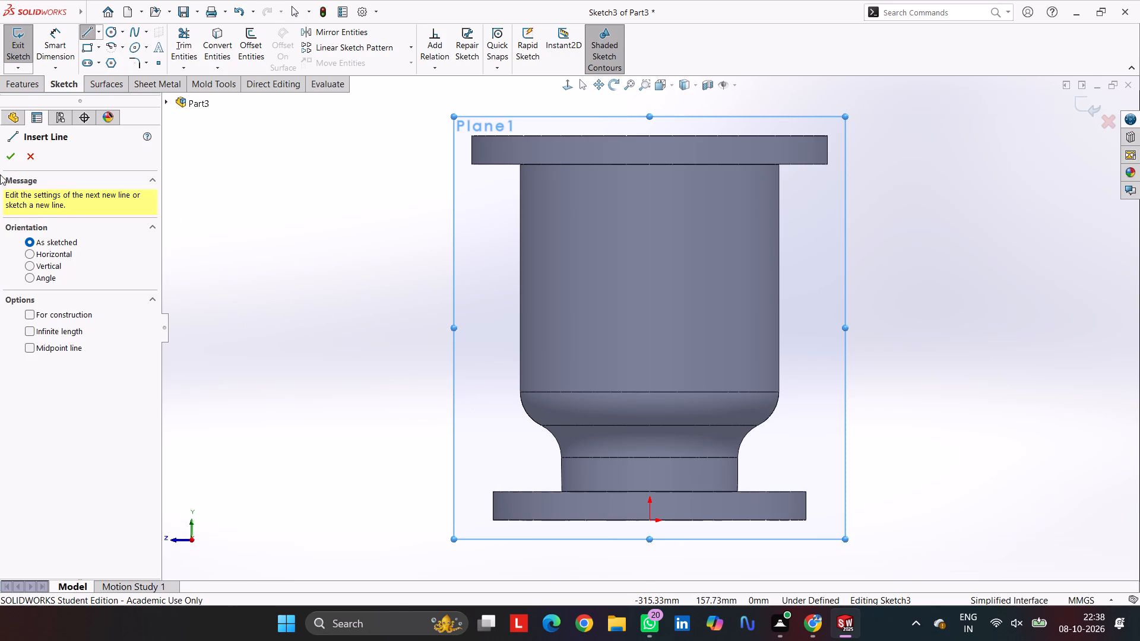
left_click(45, 266)
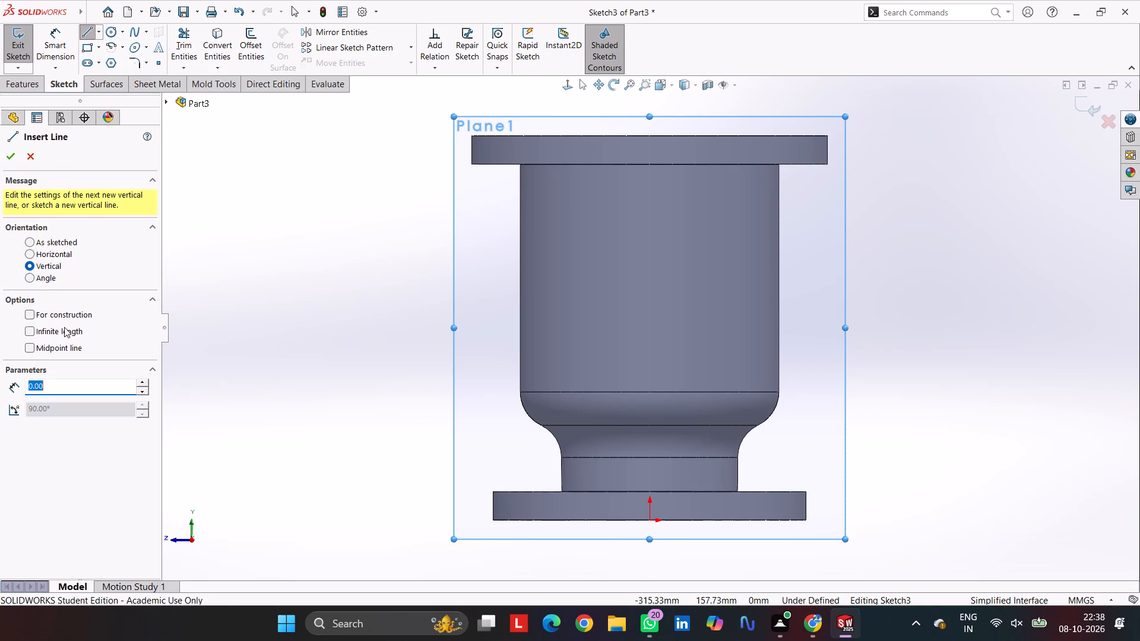
left_click(64, 331)
left_click(65, 317)
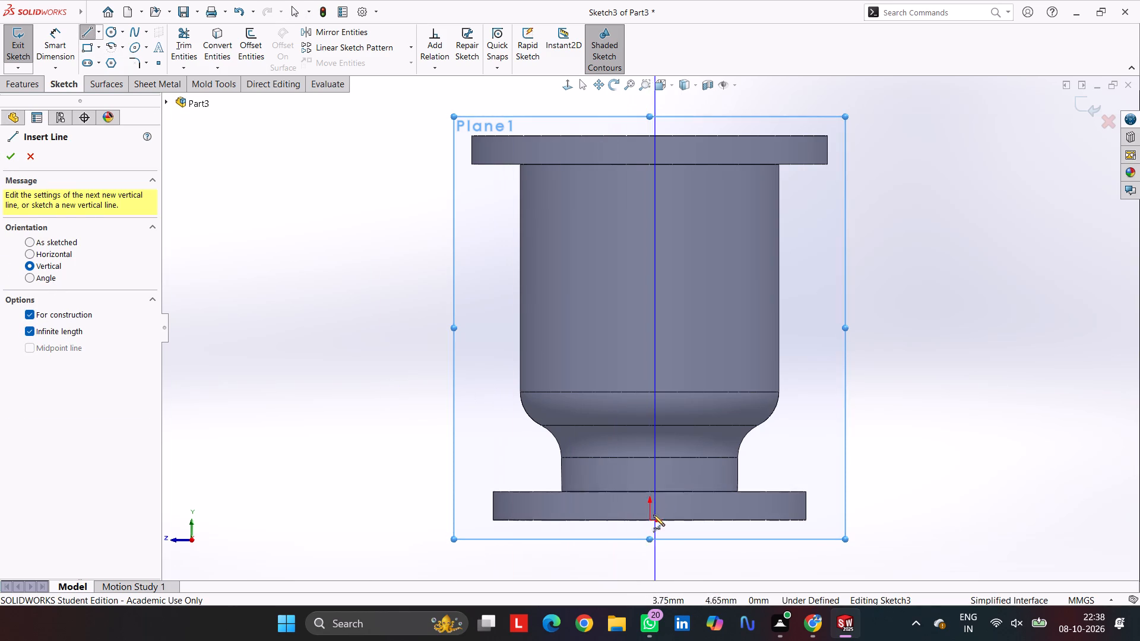
left_click(648, 521)
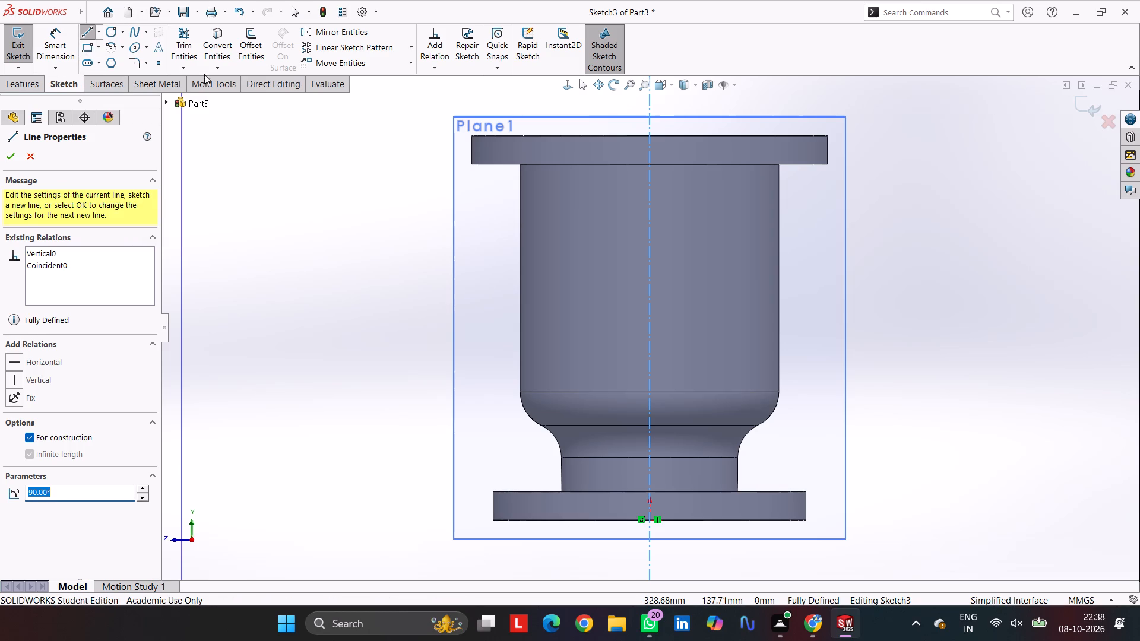
Draw a circle about 110 mm in diameter centred on the construction line, about 168 mm above the origin.
left_click(115, 35)
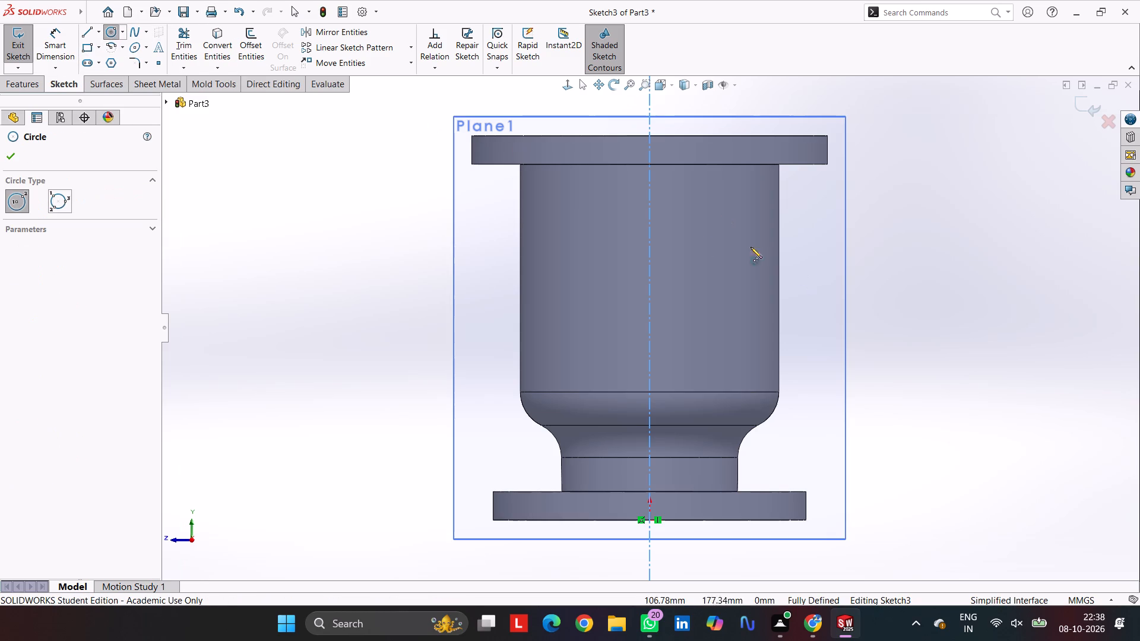
left_click(650, 281)
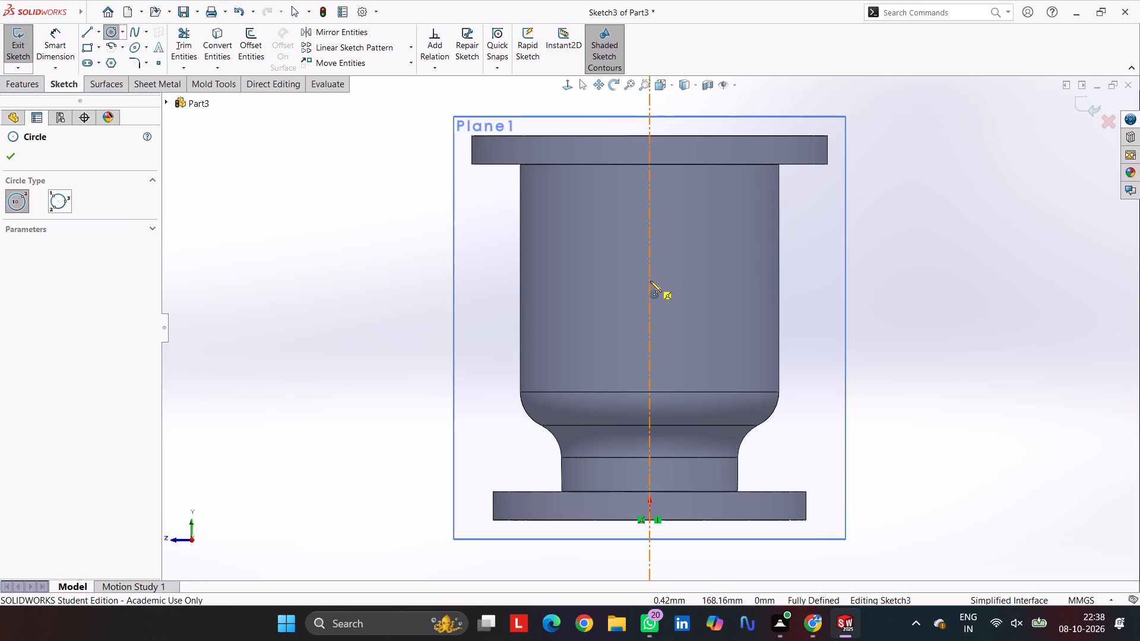
left_click(685, 350)
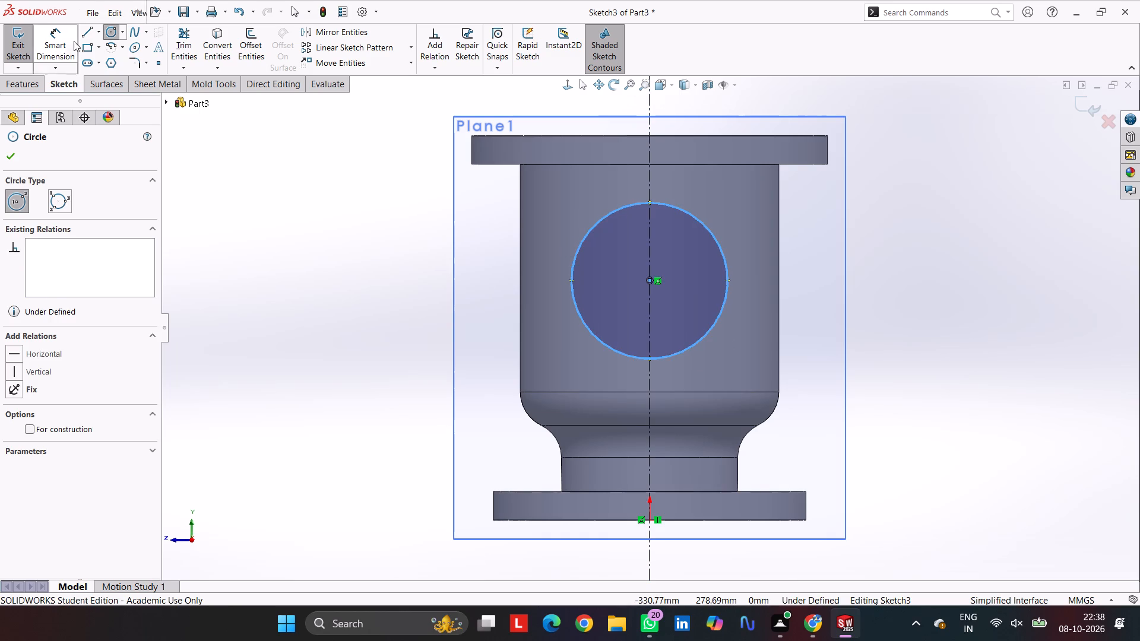
Dimension the circle's centre at a vertical distance of 150 mm from the origin.
left_click(62, 38)
left_click(653, 281)
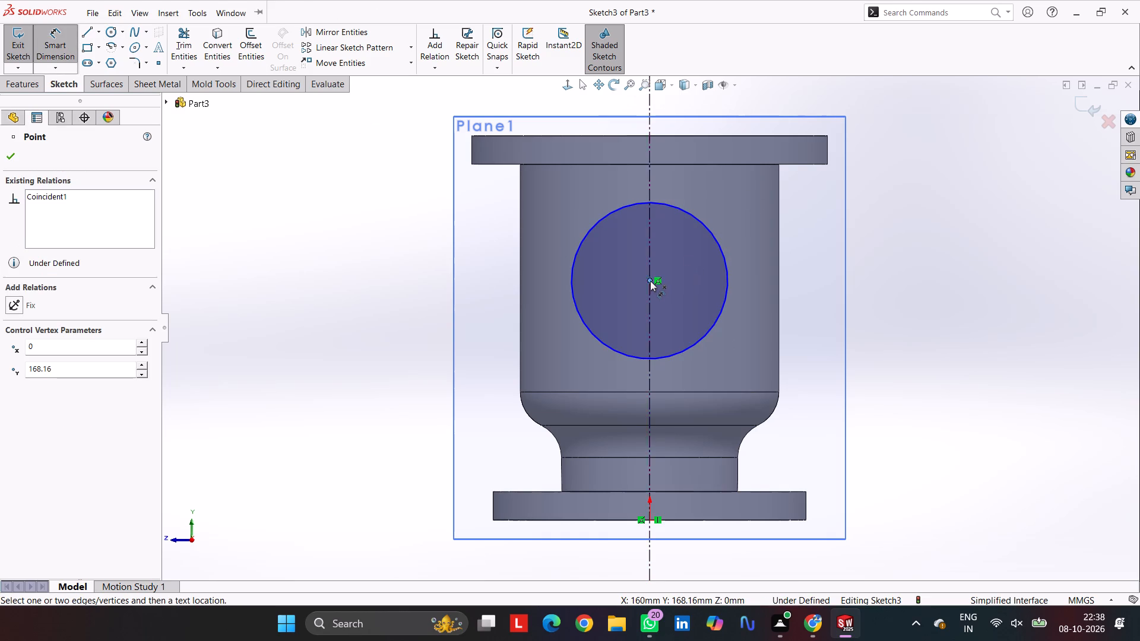
left_click(647, 519)
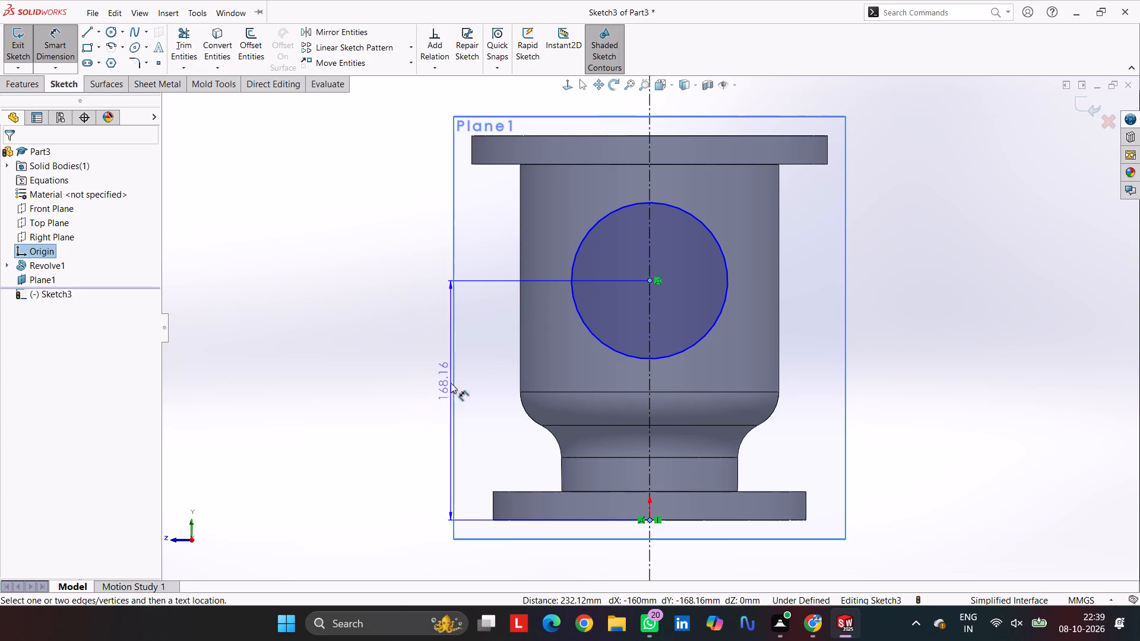
left_click(394, 394)
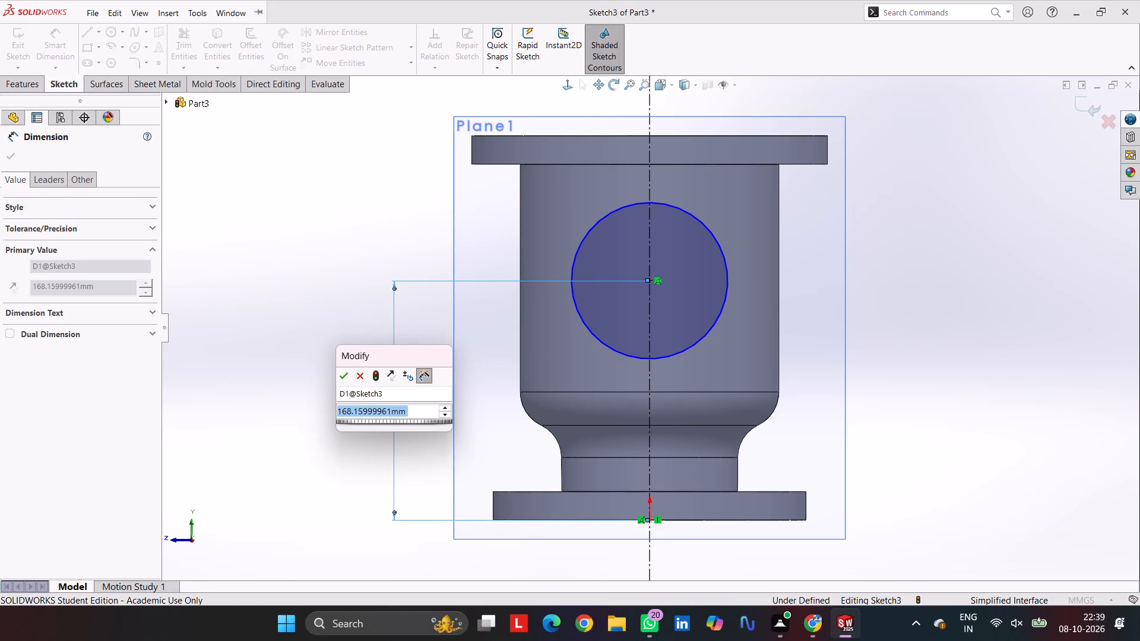
type("150")
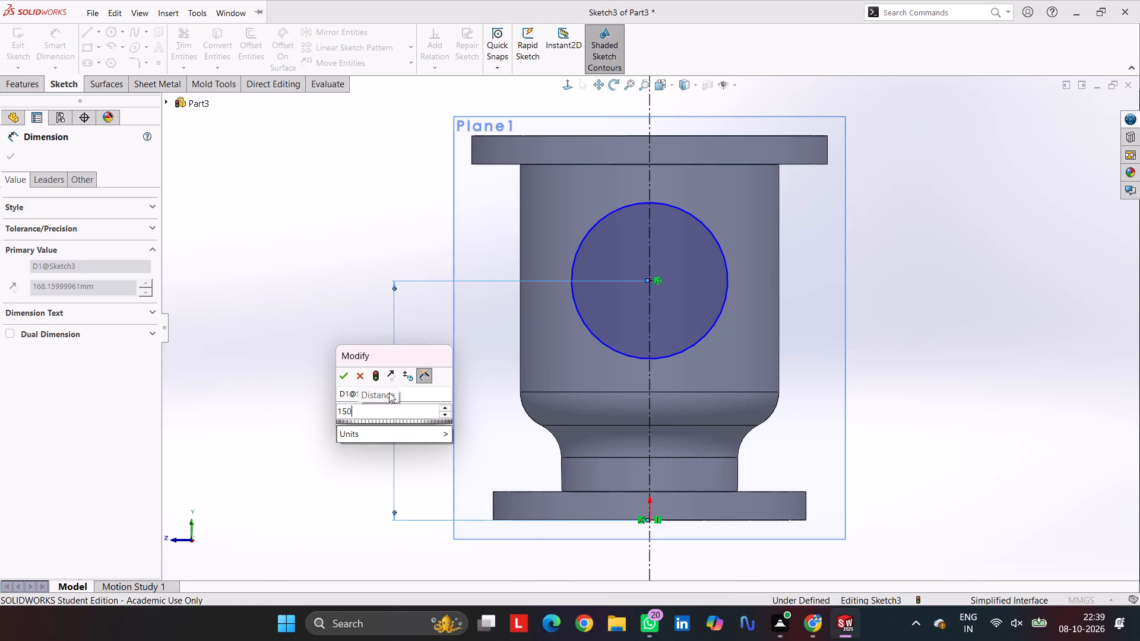
key("Return")
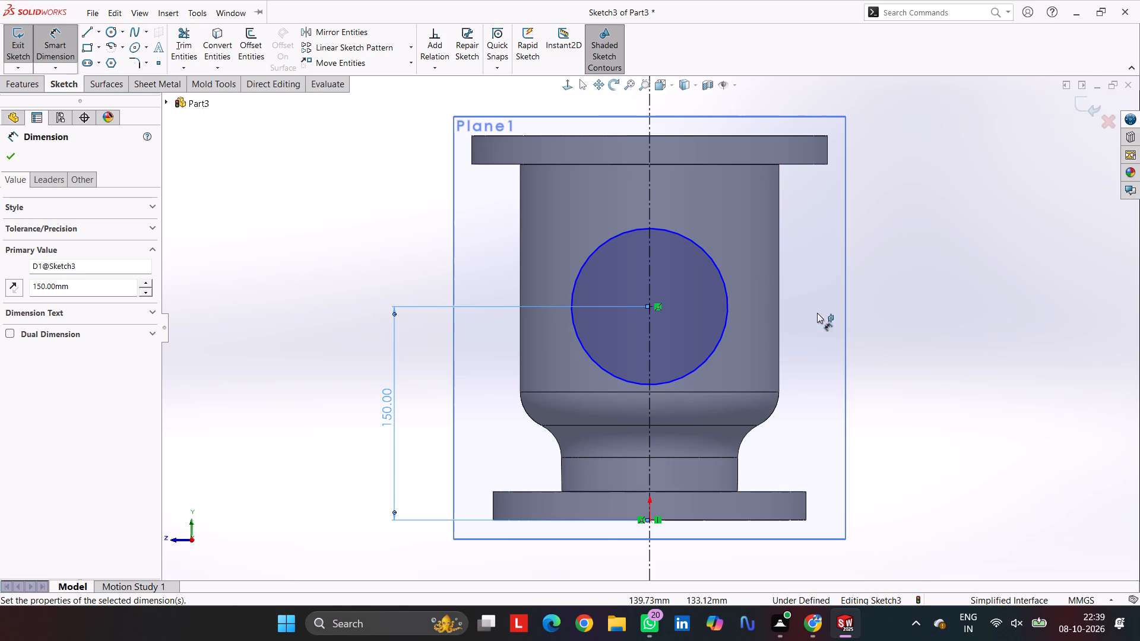
Dimension the circle's diameter as 106 mm.
left_click(602, 245)
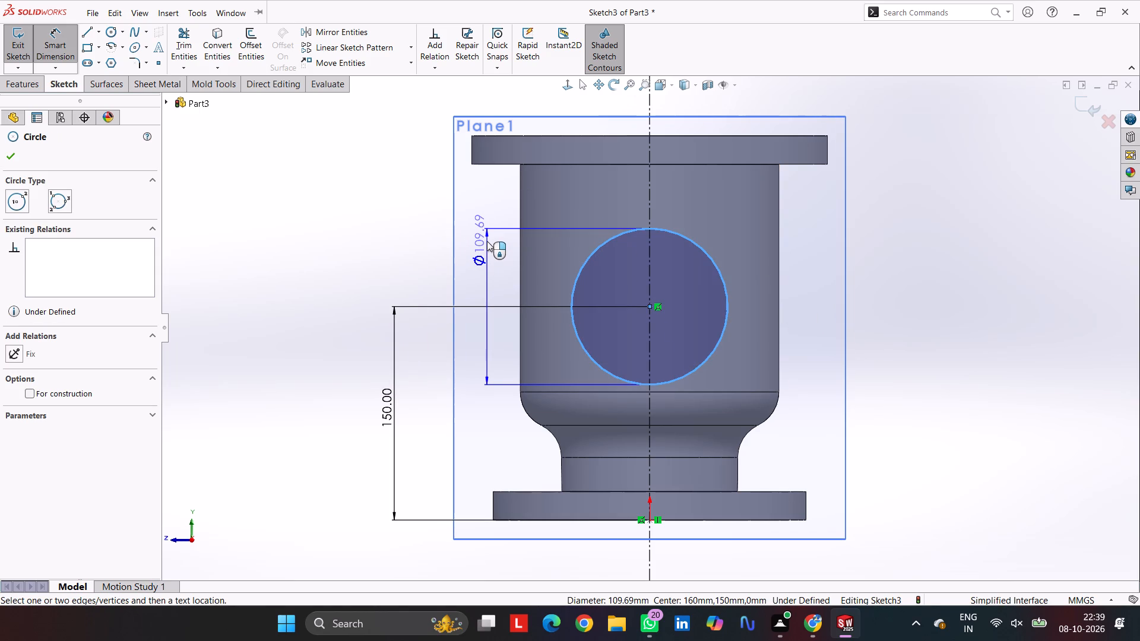
left_click(487, 241)
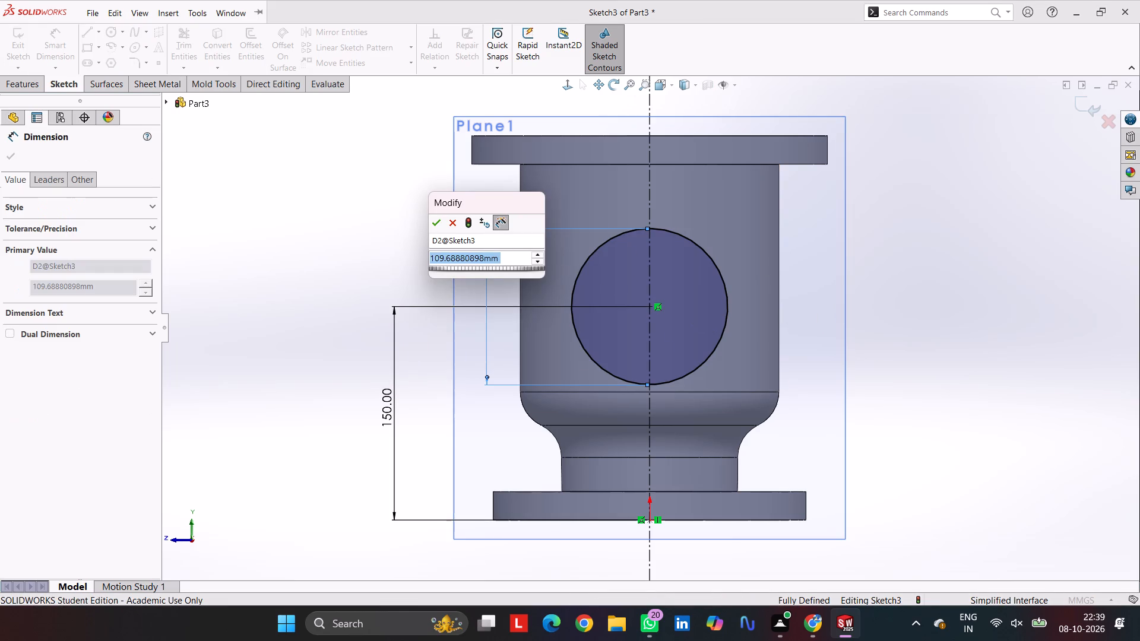
type("106")
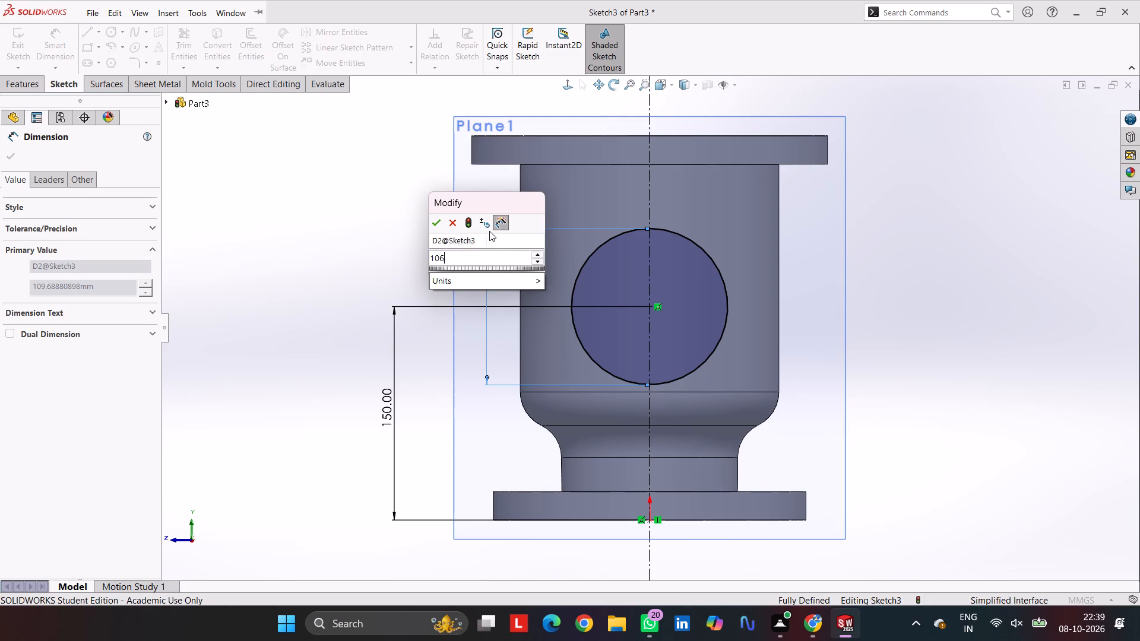
key("Return")
key("Return")
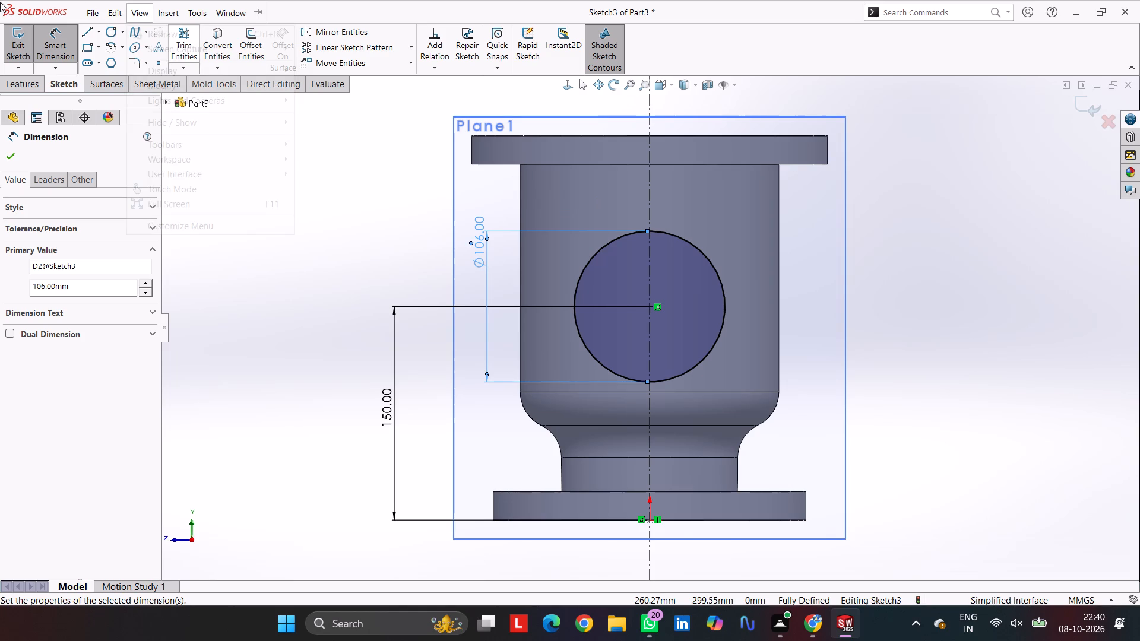
Draw a smaller concentric circle inside the 106 mm circle, sharing its centre point.
left_click(104, 31)
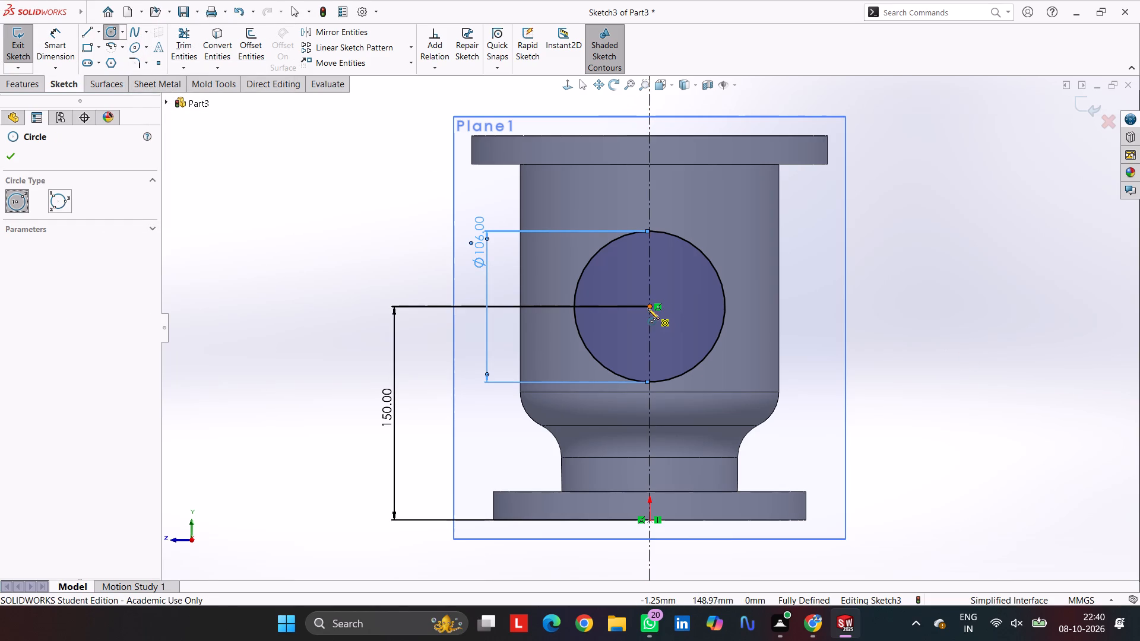
left_click(648, 308)
left_click(663, 340)
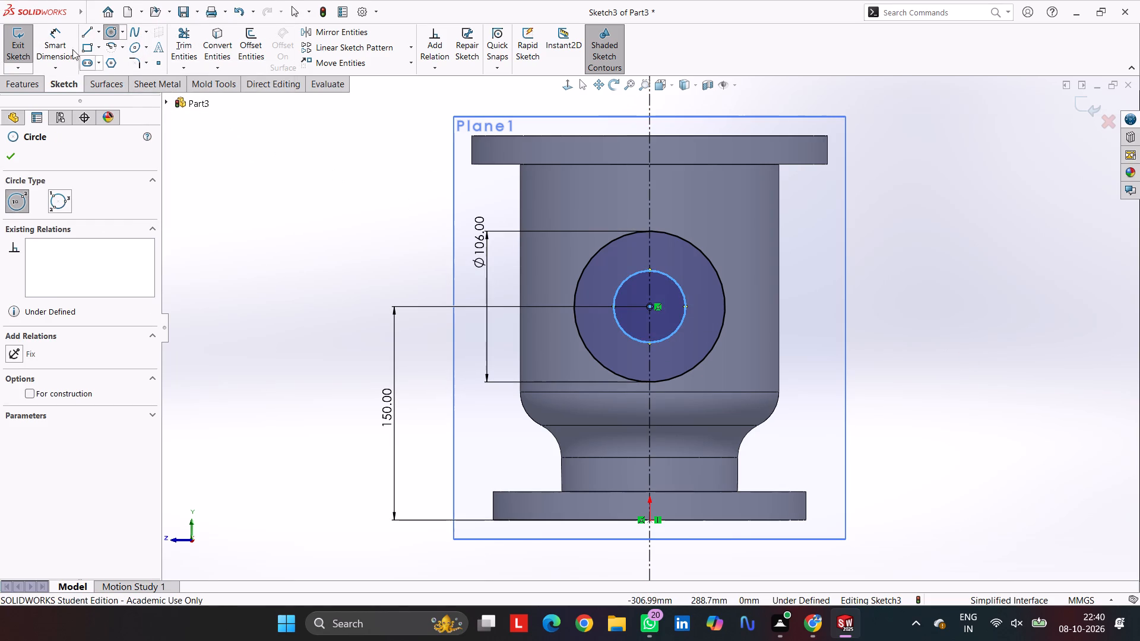
Dimension the inner concentric circle's diameter as 76 mm.
left_click(69, 49)
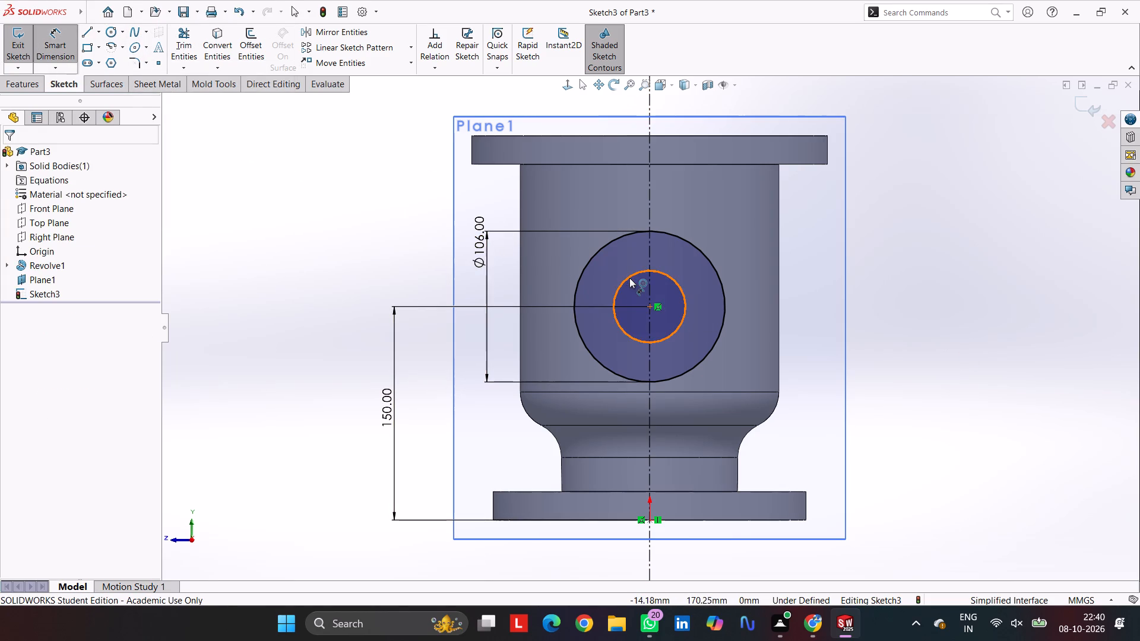
left_click(629, 278)
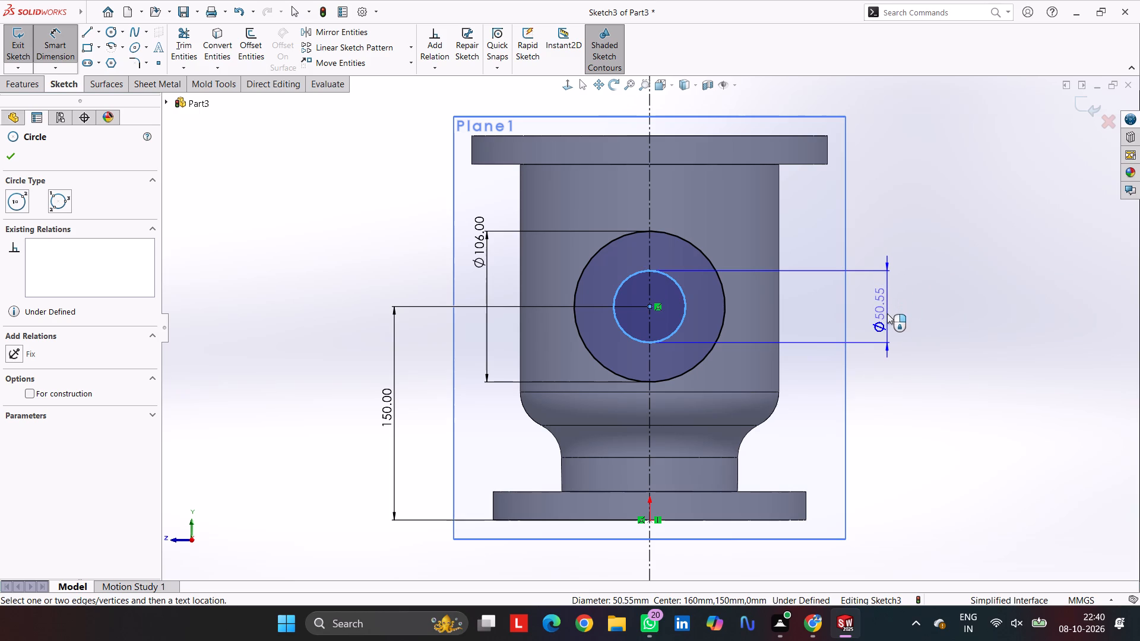
left_click(888, 310)
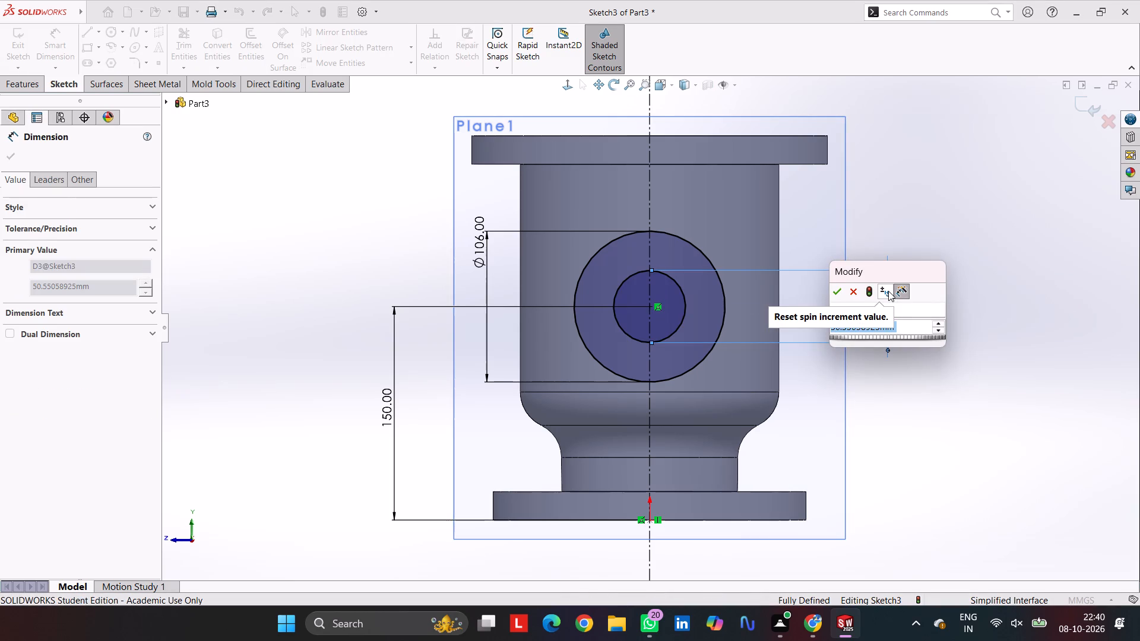
type("76")
key("Return")
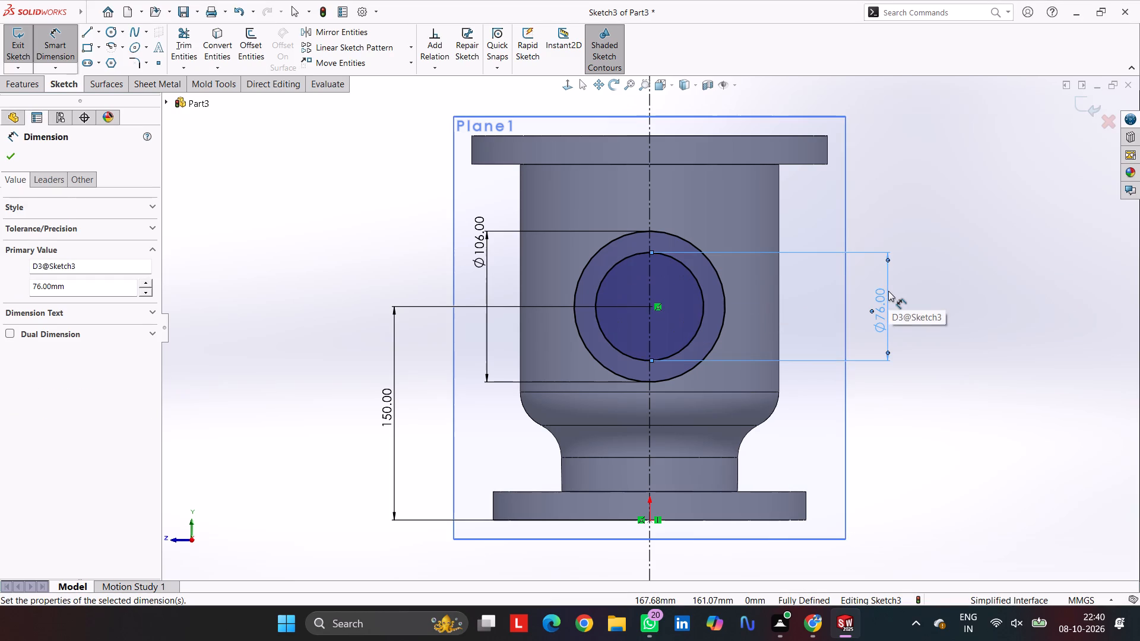
Extrude the ring profile in the reversed direction, Up To Surface, ending at the main body's outer cylindrical face with the result merged.
left_click(33, 87)
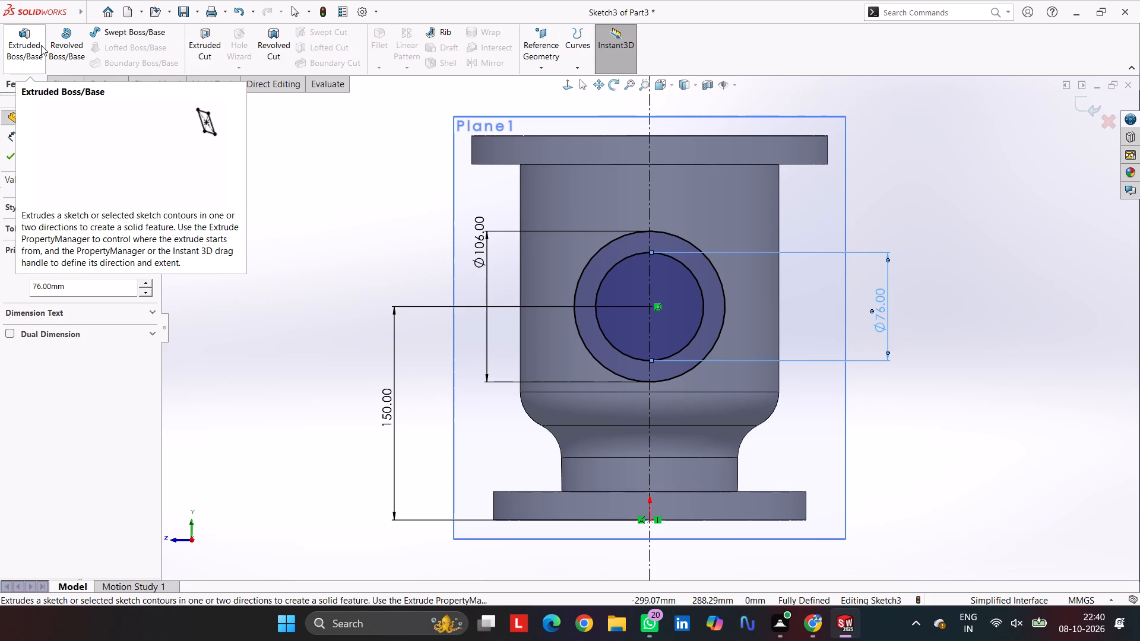
left_click(12, 30)
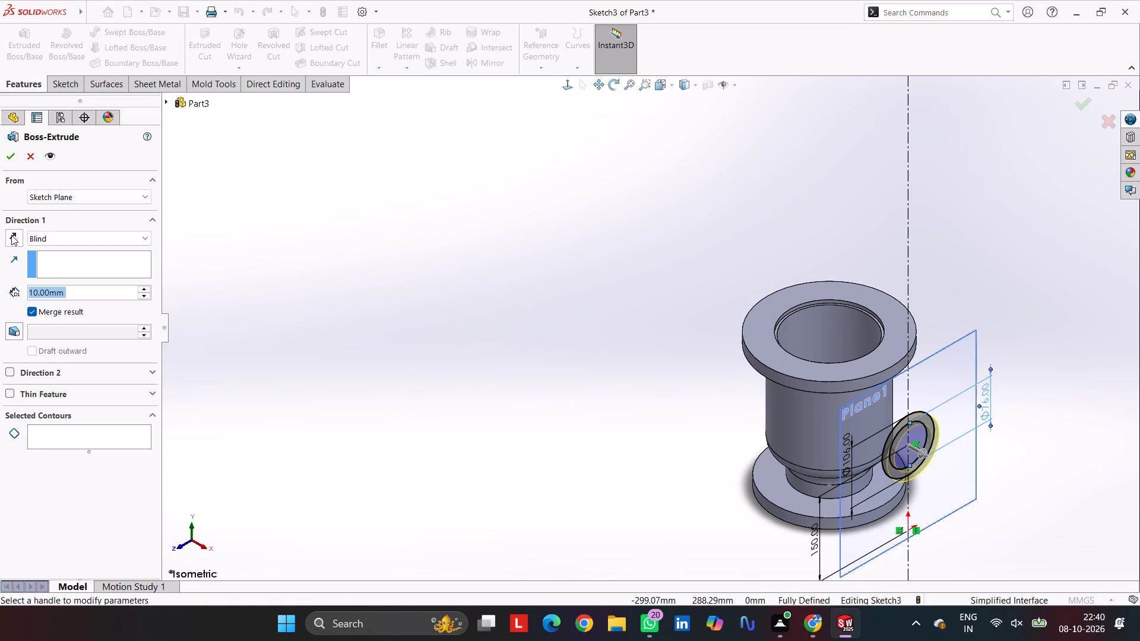
left_click(11, 235)
left_click(62, 235)
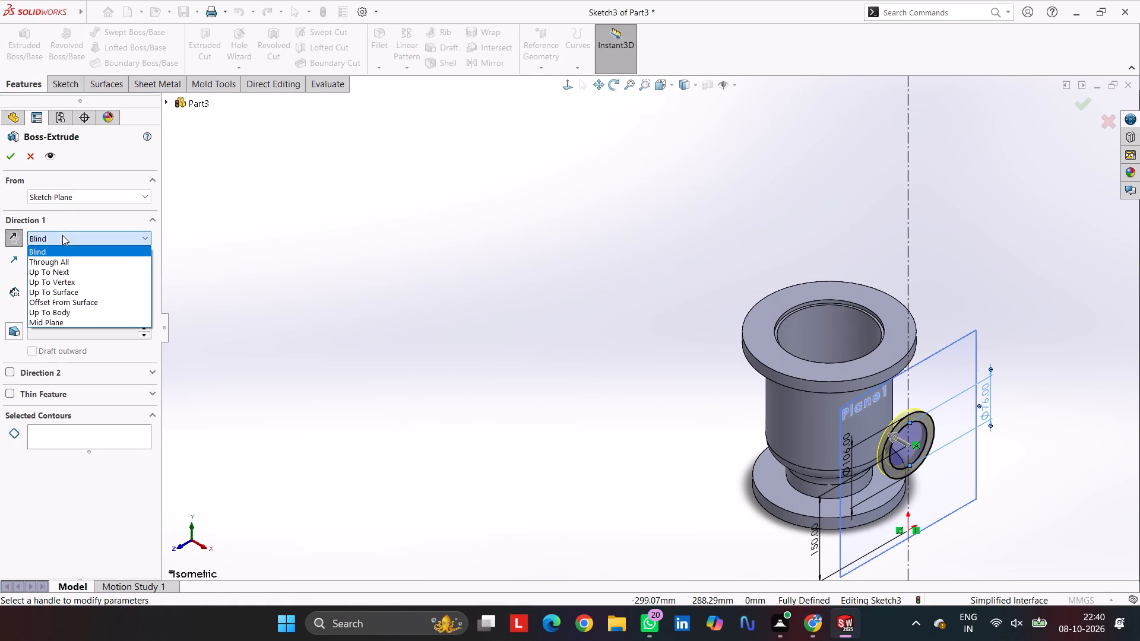
left_click(61, 292)
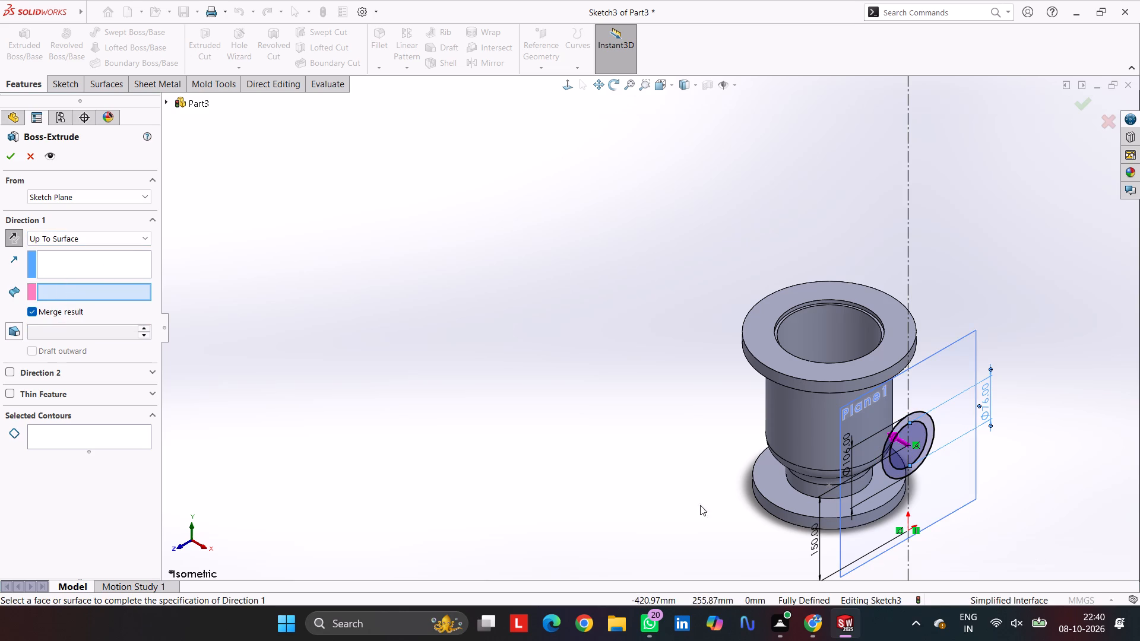
left_click(813, 425)
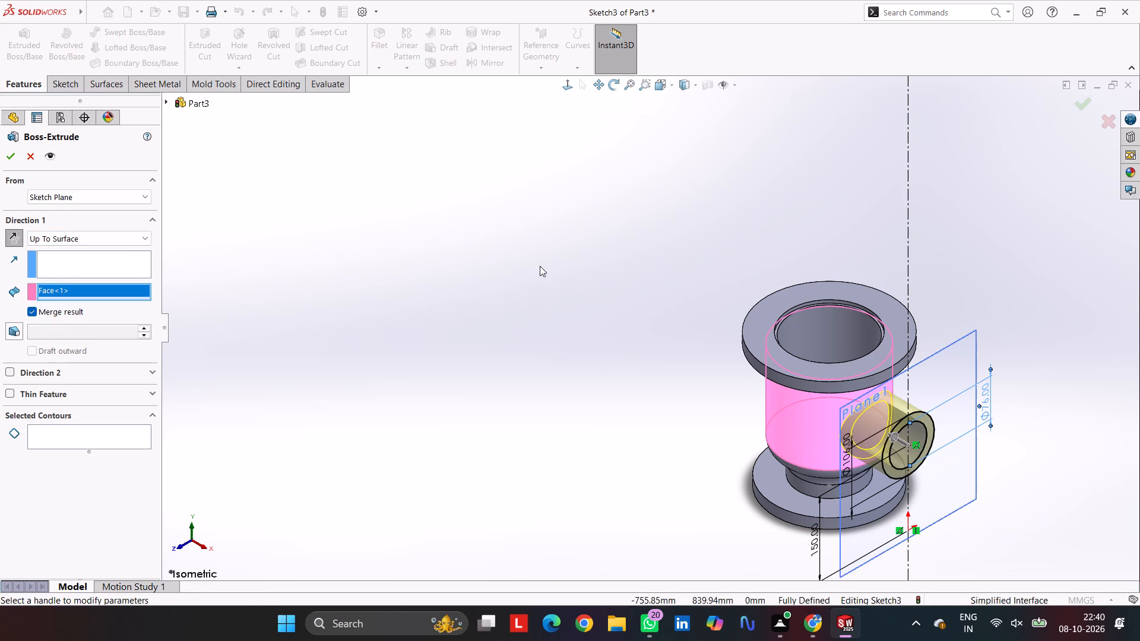
left_click(7, 159)
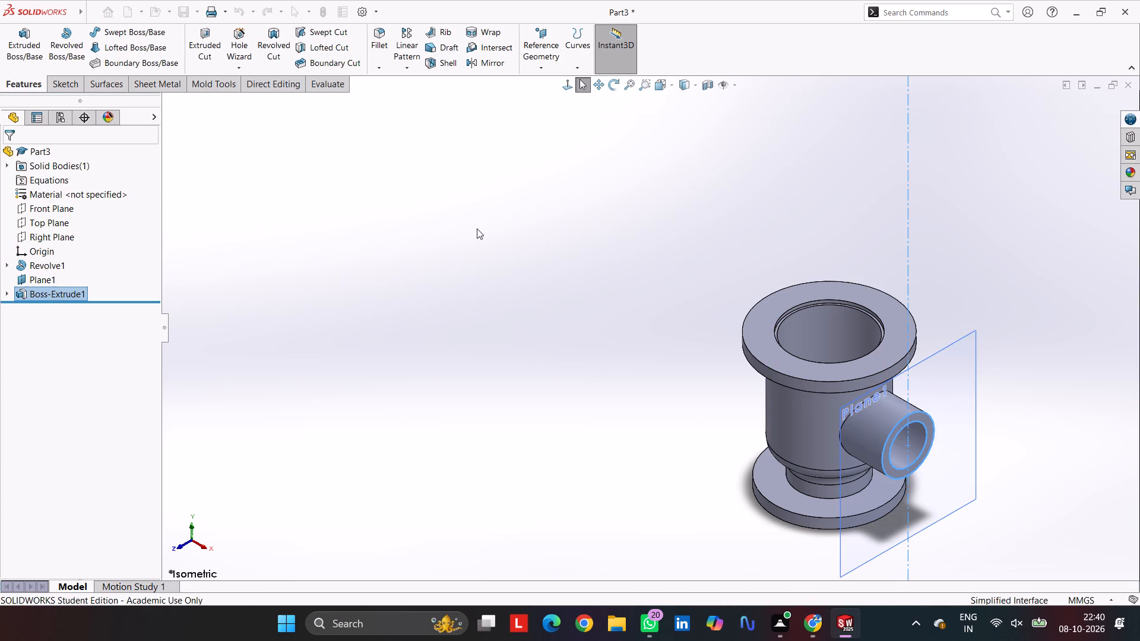
Start a sketch on the side branch's ring-shaped end face and draw a circle about 224 mm in diameter centred on the bore.
middle_click_drag(493, 350, 496, 360)
middle_click_drag(695, 406, 660, 304)
middle_click_drag(660, 304, 674, 325)
scroll(895, 390, "down", 7)
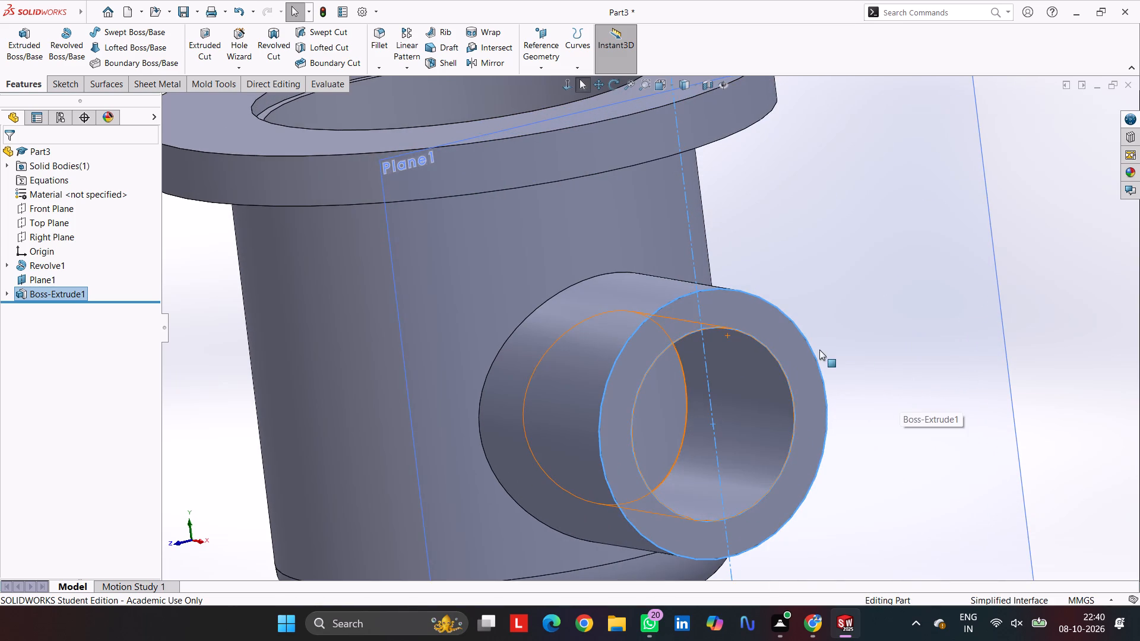
left_click(802, 354)
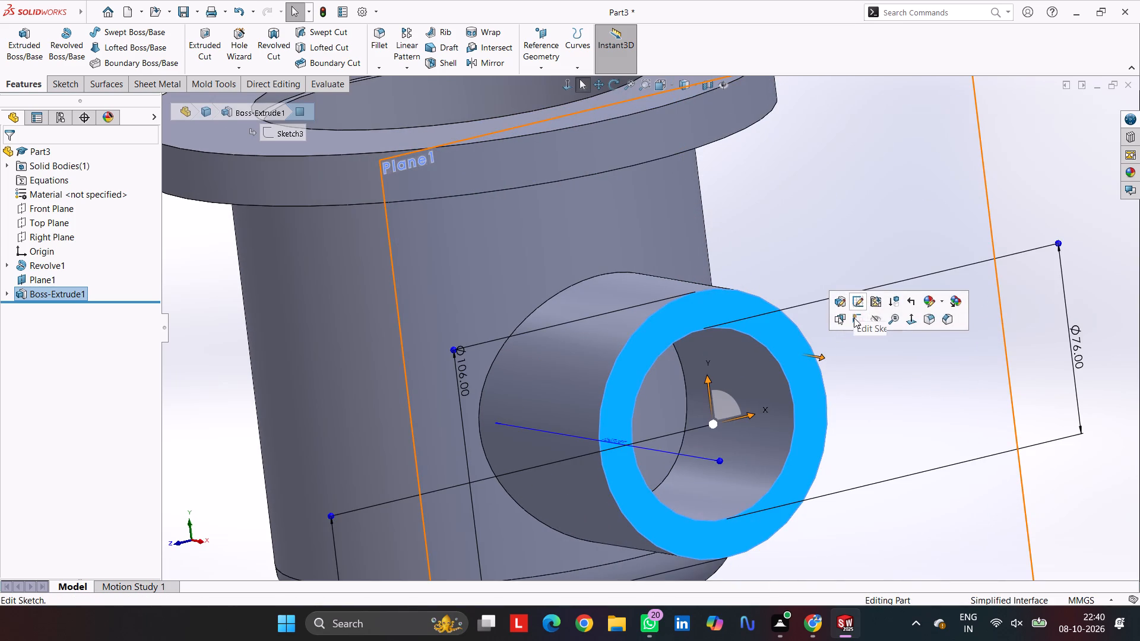
left_click(854, 319)
scroll(601, 307, "down", 1)
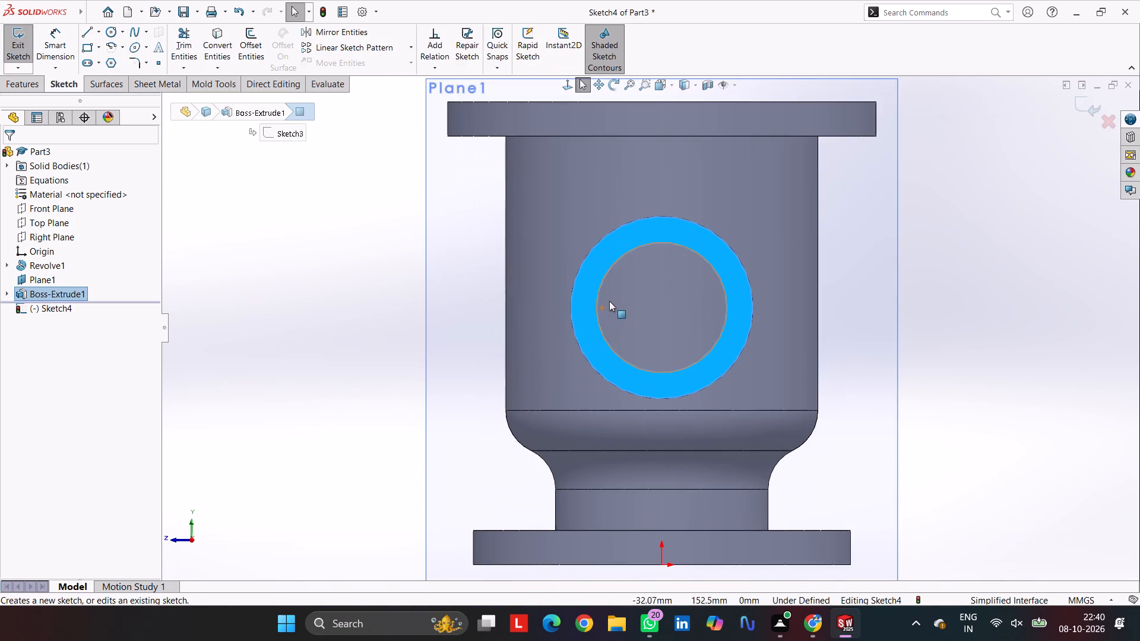
scroll(610, 299, "down", 2)
left_click(36, 90)
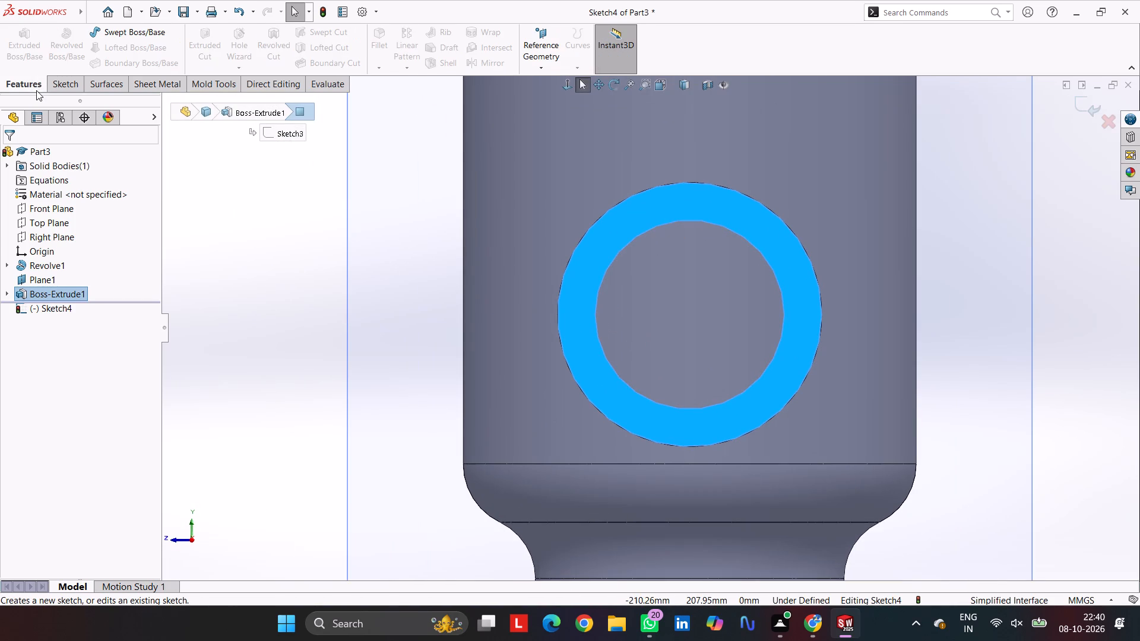
left_click(72, 81)
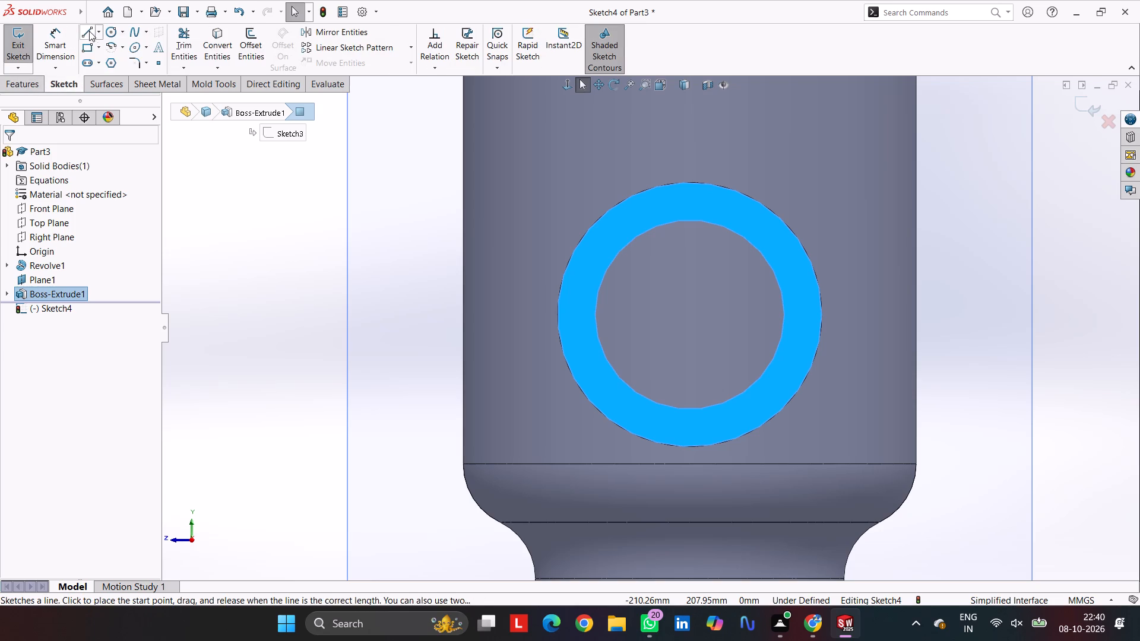
left_click(109, 29)
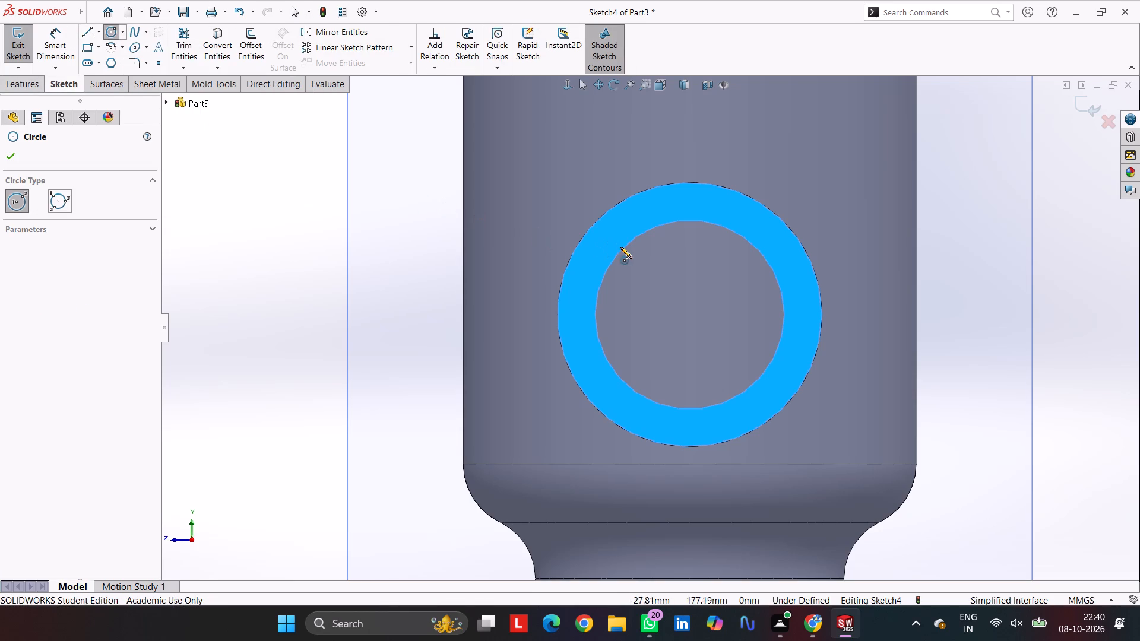
left_click(691, 315)
left_click(931, 455)
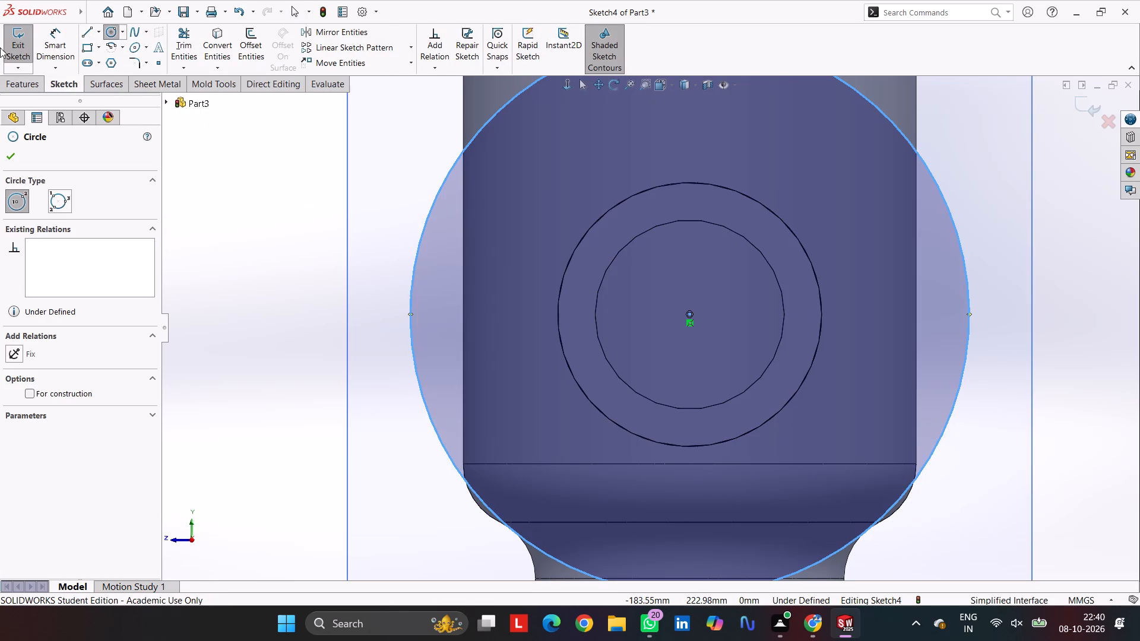
Dimension the large circle's diameter as 220 mm.
left_click(15, 82)
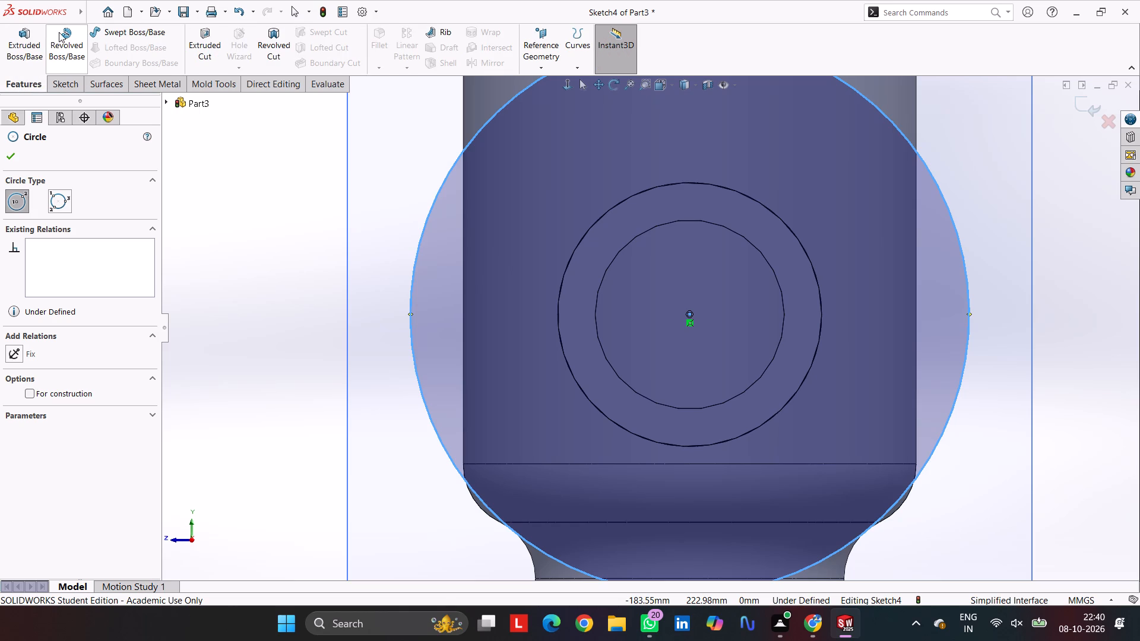
left_click(55, 82)
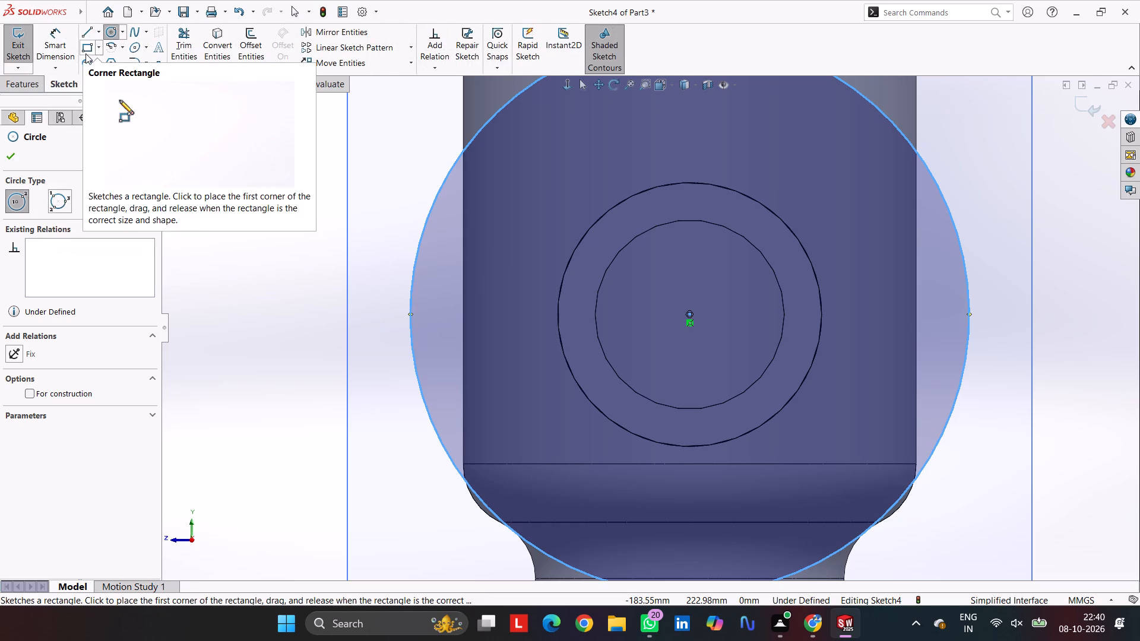
left_click(61, 45)
left_click(443, 181)
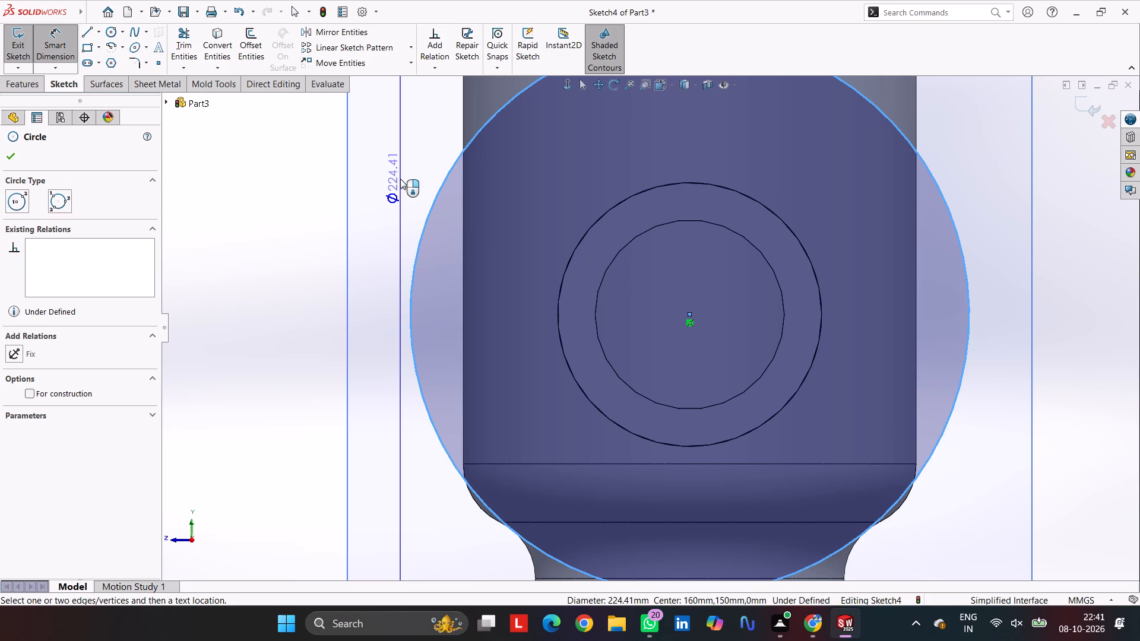
left_click(400, 179)
type("220")
key("Return")
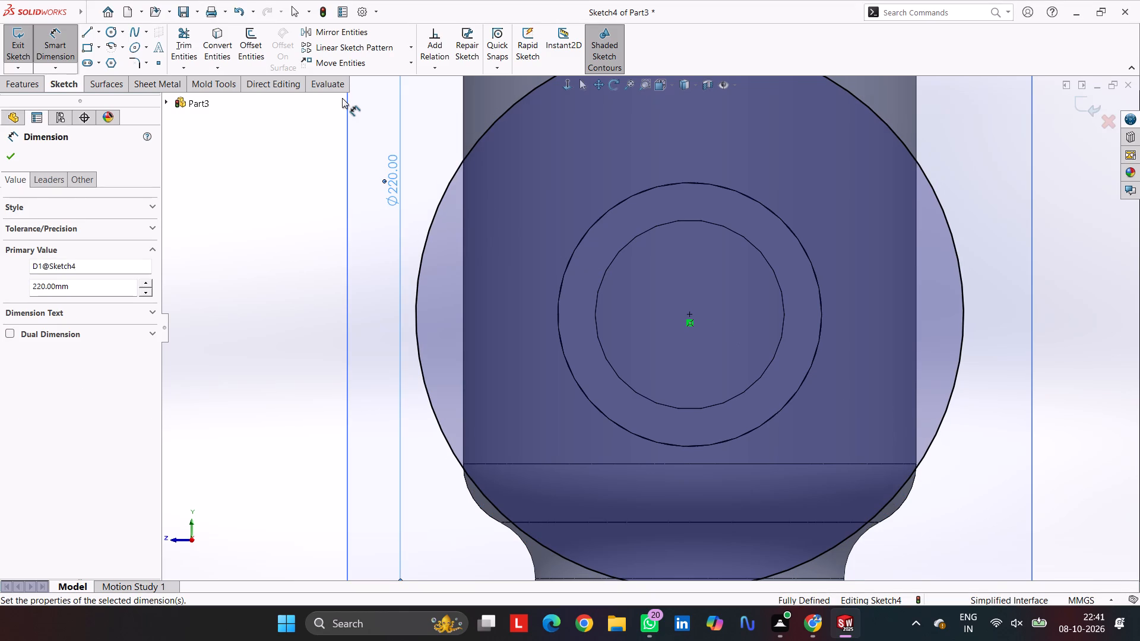
Draw a concentric circle about 76 mm in diameter matching the branch's bore edge.
left_click(109, 33)
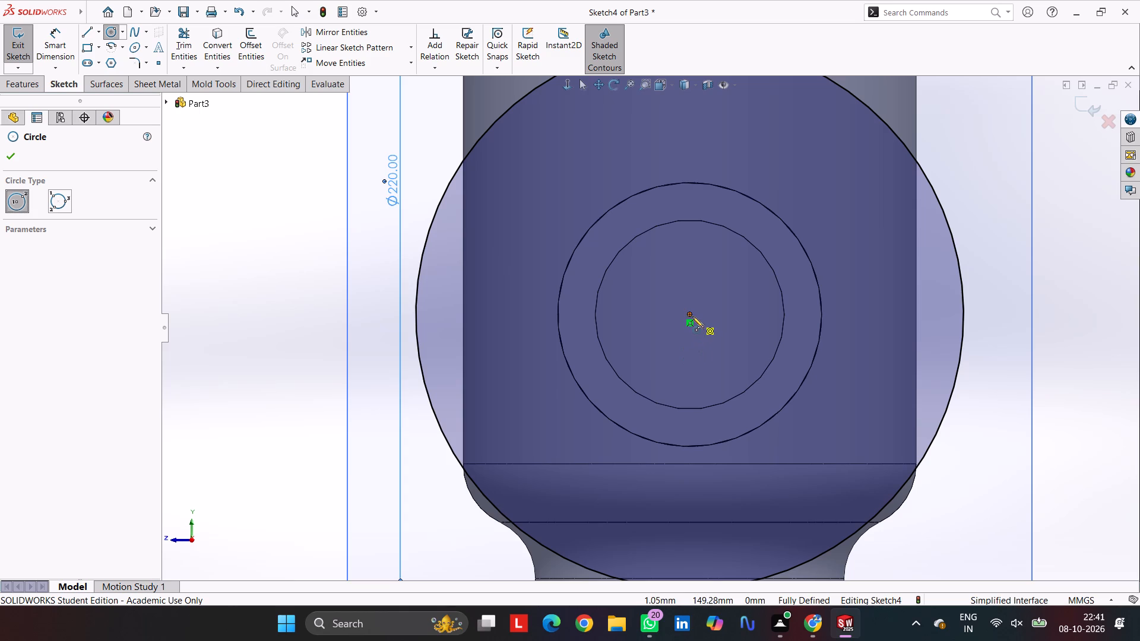
left_click(692, 316)
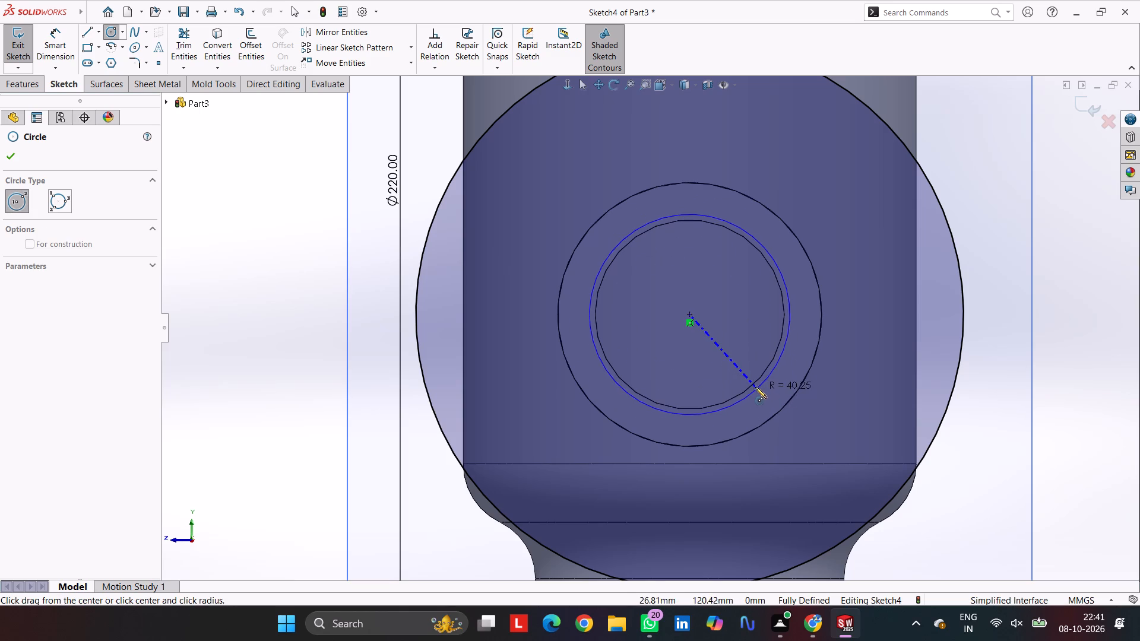
left_click(754, 385)
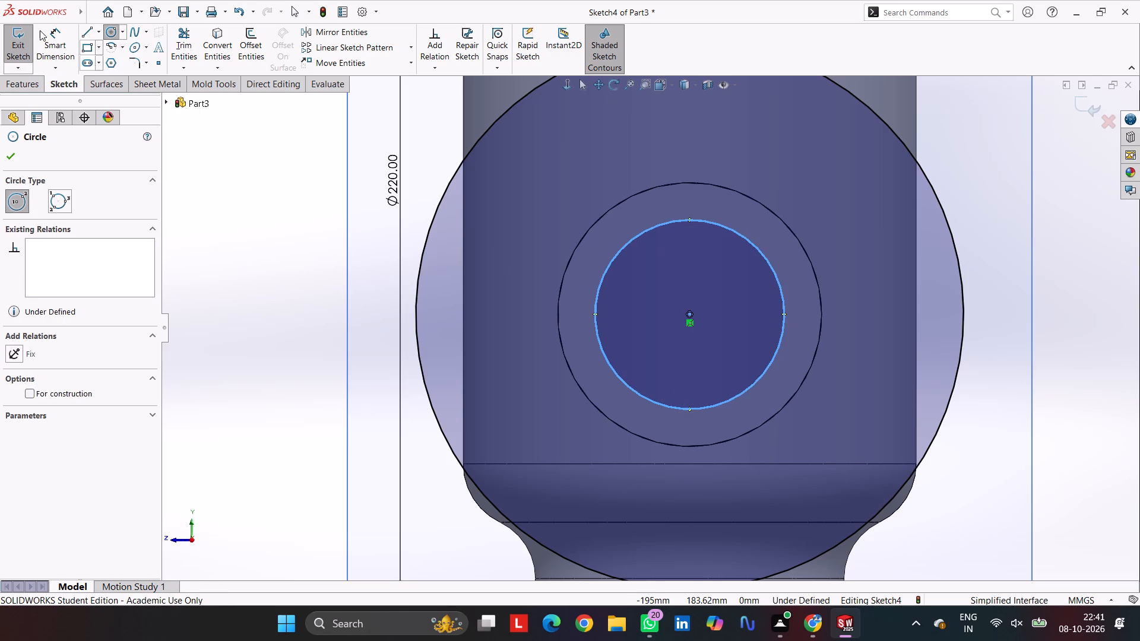
Dimension the inner bore circle's diameter as 76 mm.
left_click(40, 27)
left_click(603, 271)
left_click(521, 293)
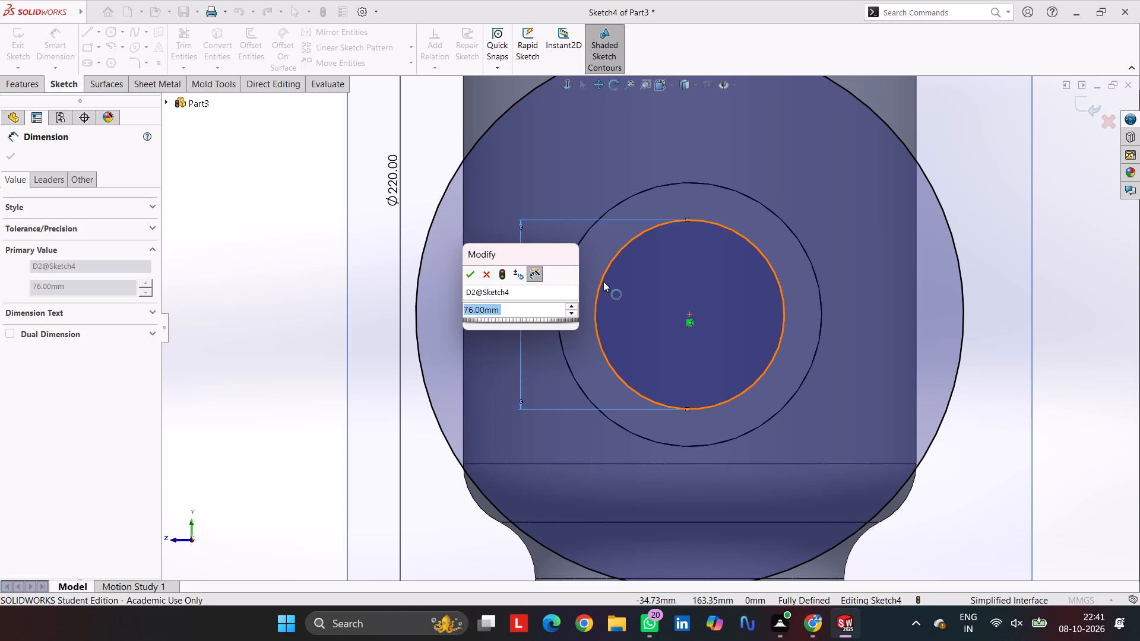
key("period")
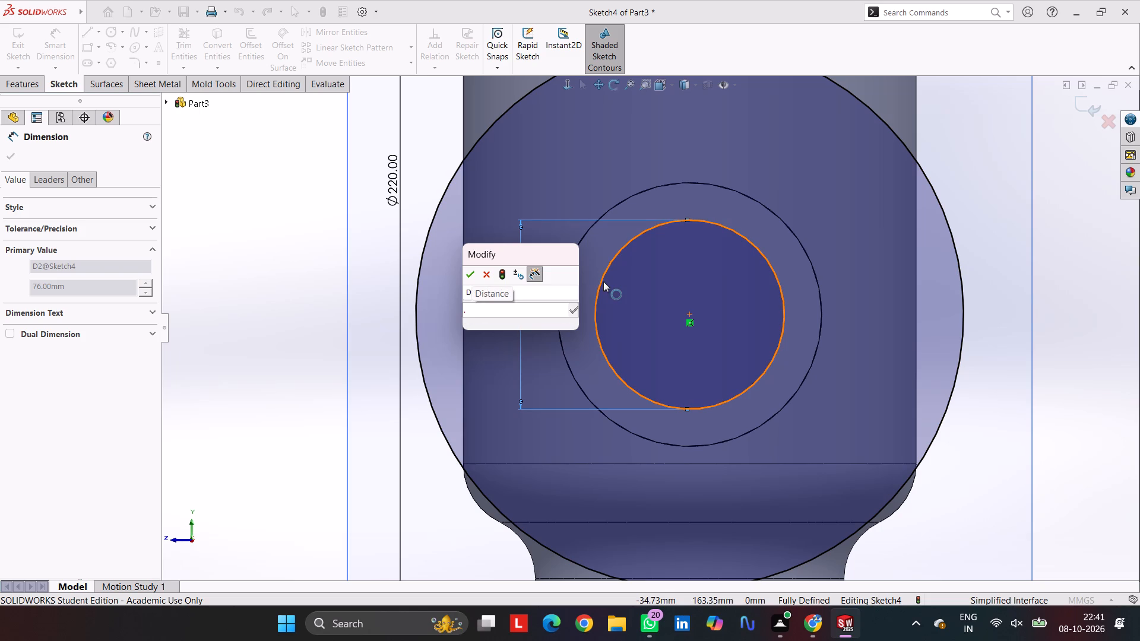
key("Return")
key("BackSpace")
key("BackSpace")
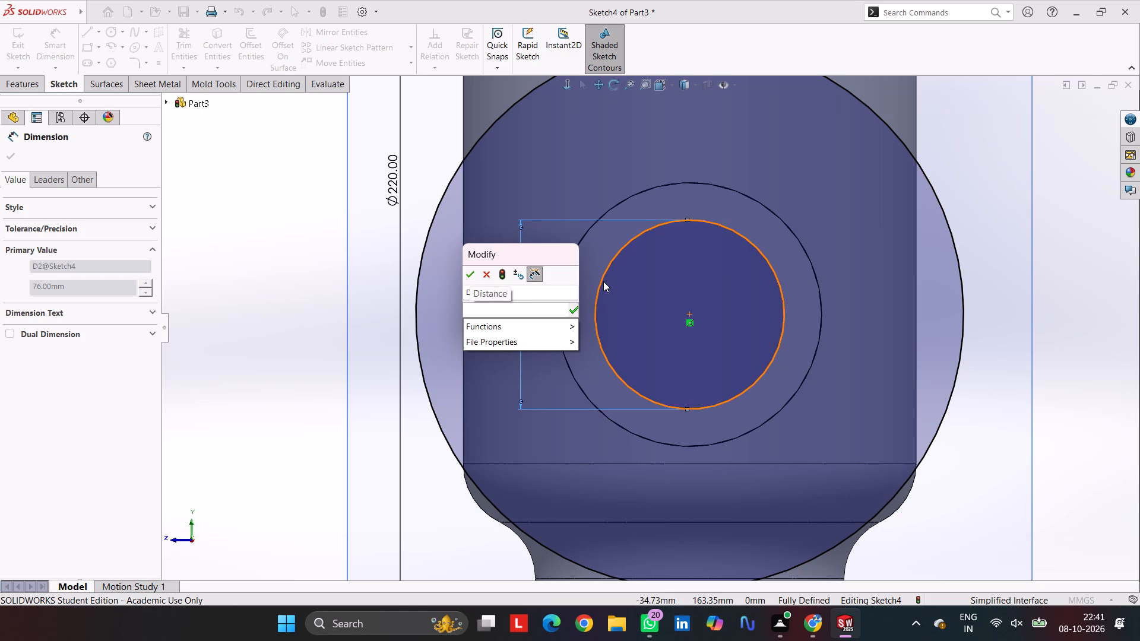
type("76")
key("Return")
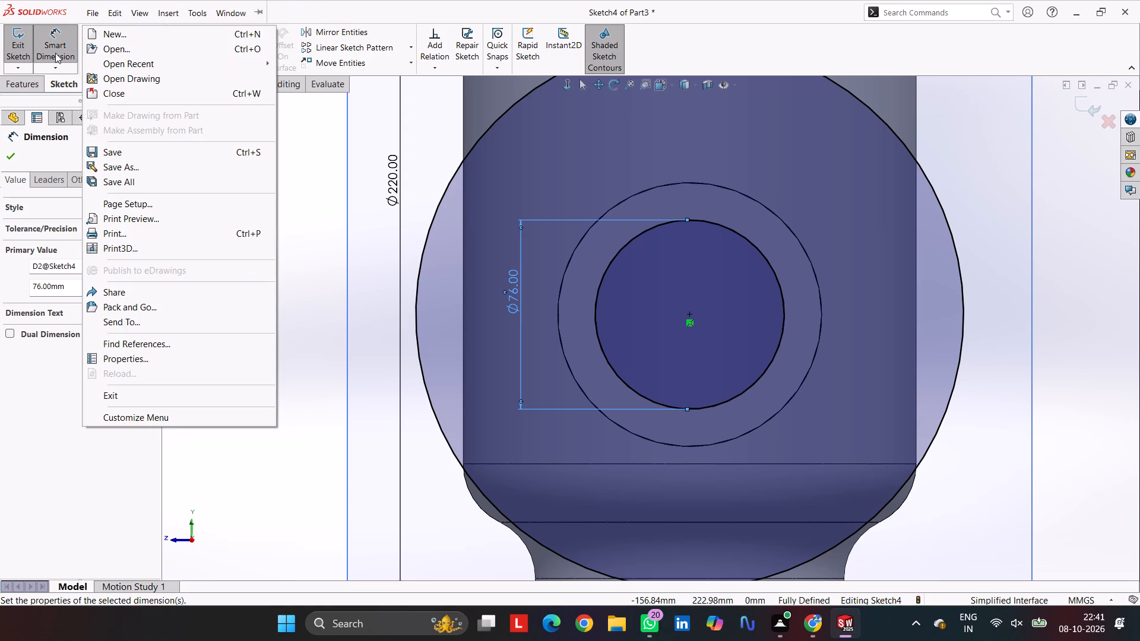
Extrude the flange ring as a Blind boss 20 mm deep, reversed toward the main body, with the result merged.
left_click(12, 77)
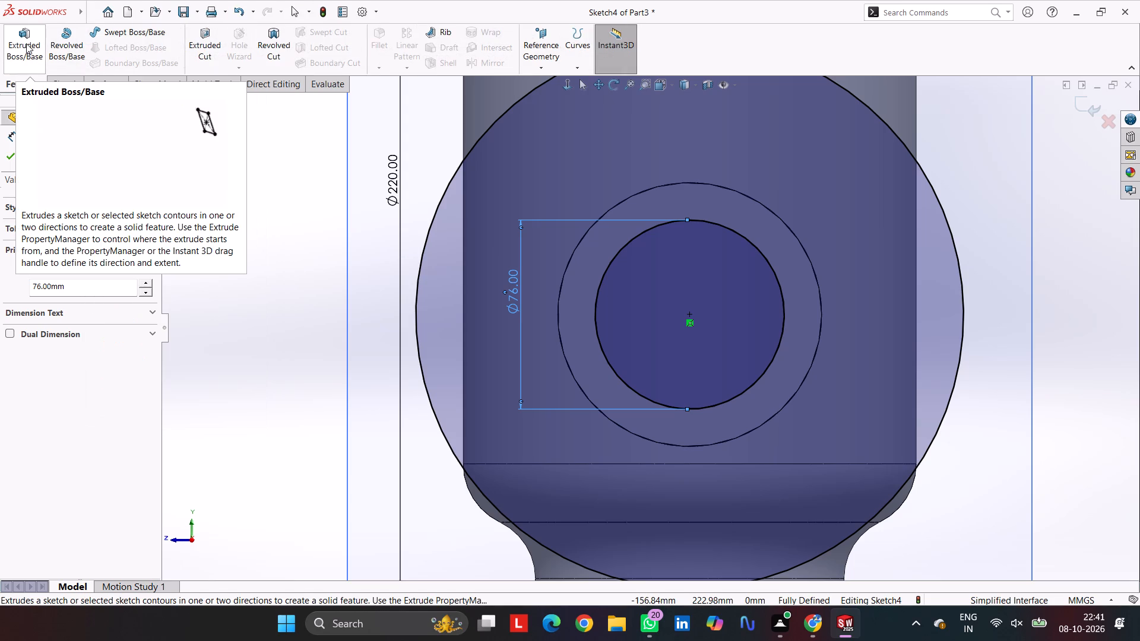
left_click(26, 43)
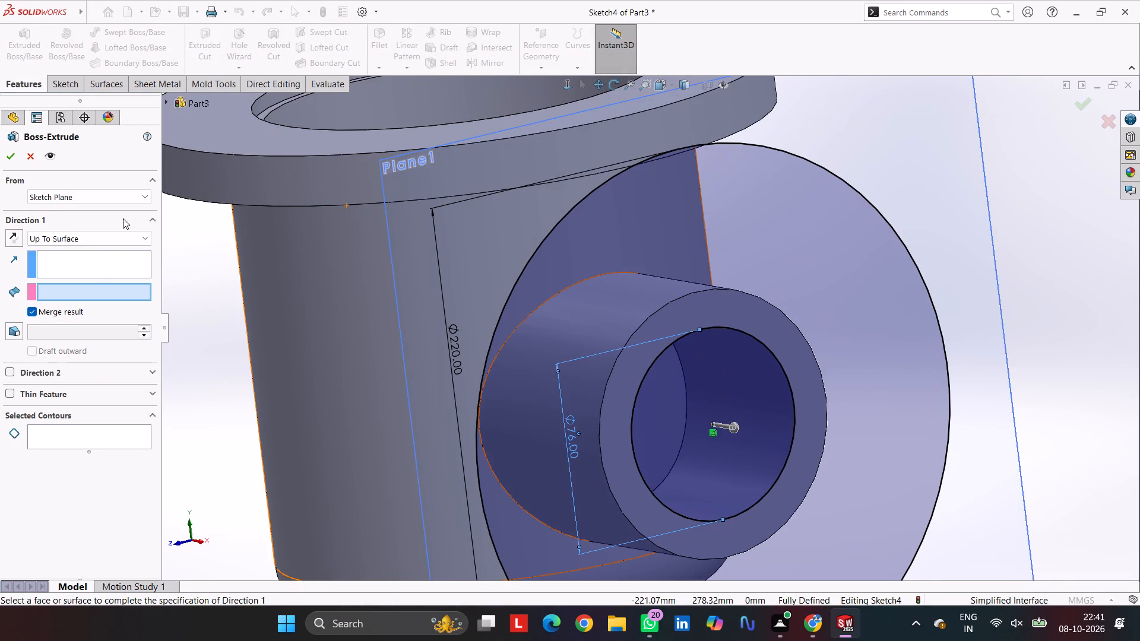
left_click(106, 234)
left_click(94, 251)
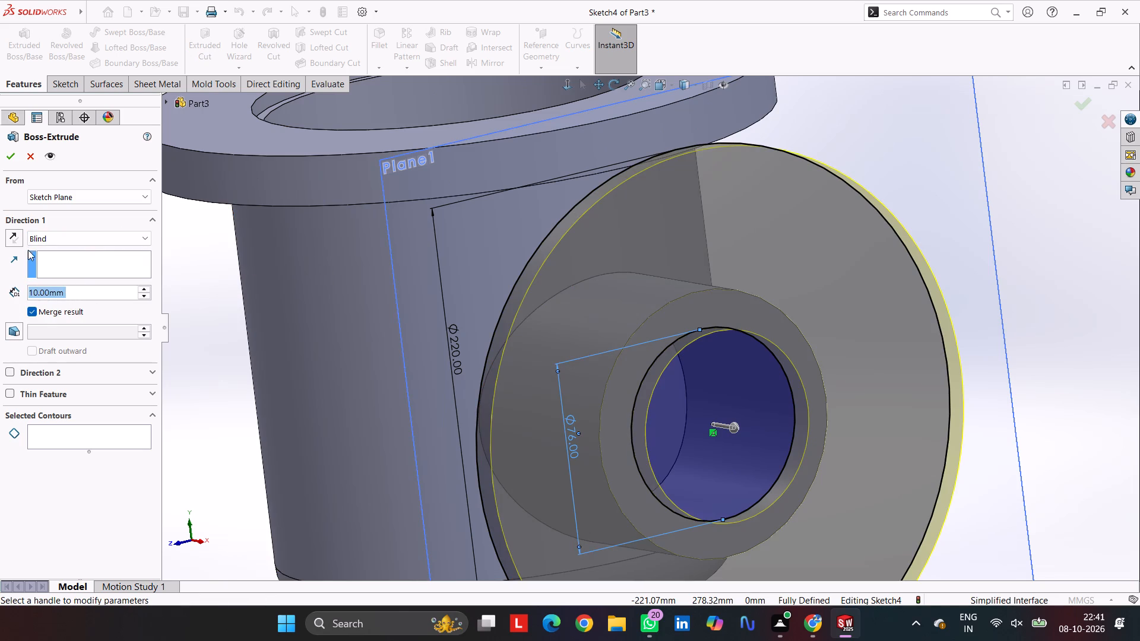
left_click(15, 237)
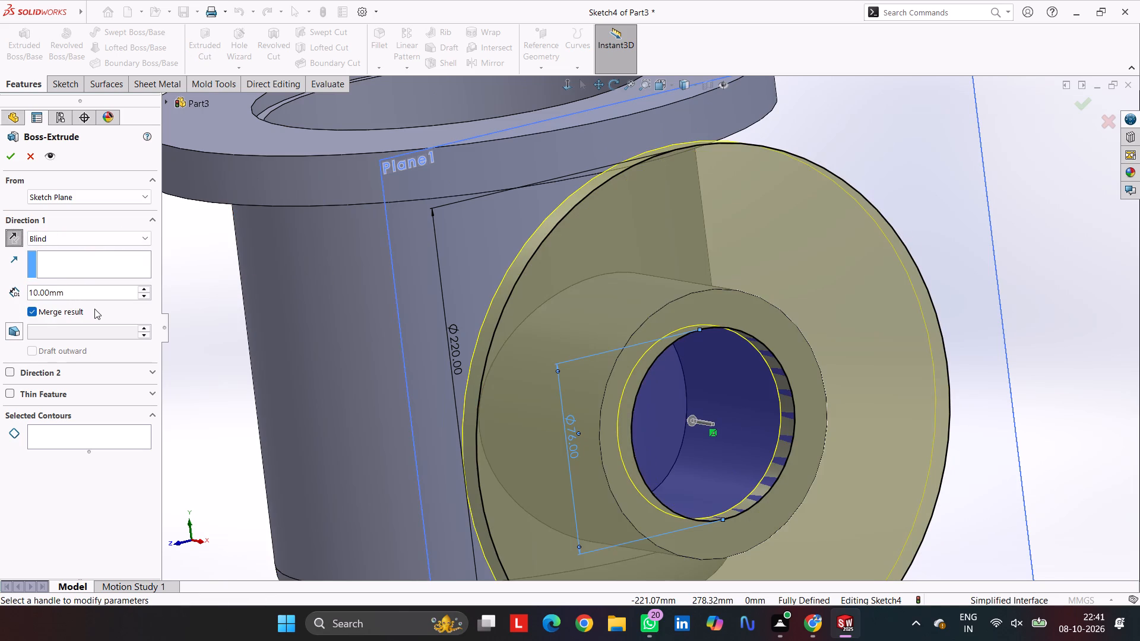
left_click_drag(84, 293, 0, 250)
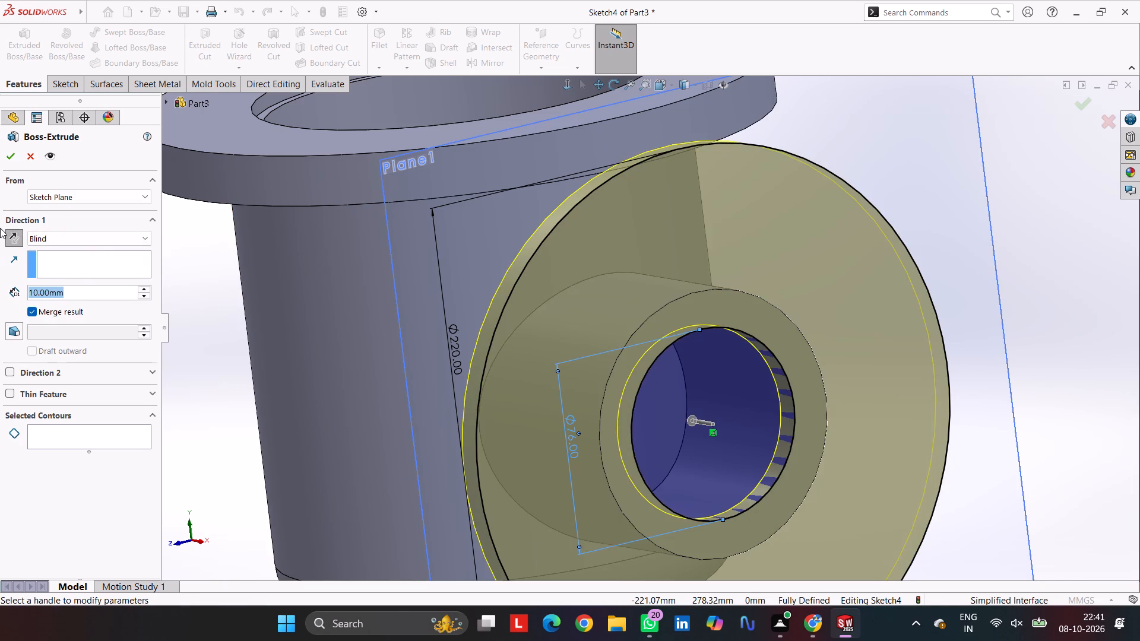
type("20")
key("Return")
key("Return")
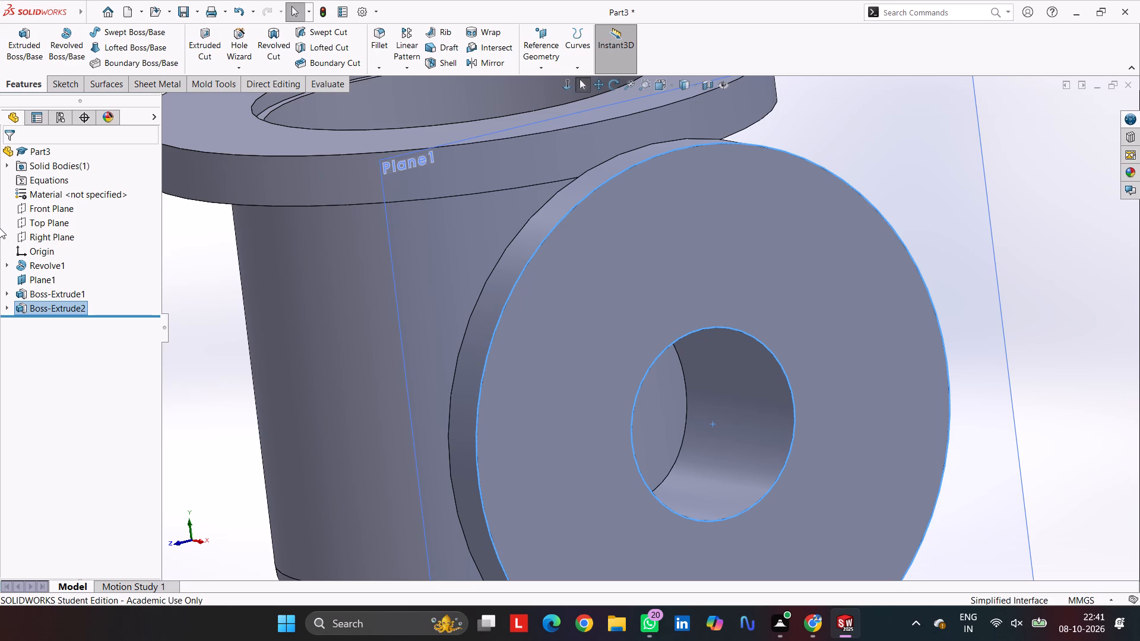
Examine the whole body with its new side branch flange from an angled view showing the top flange.
scroll(586, 350, "up", 6)
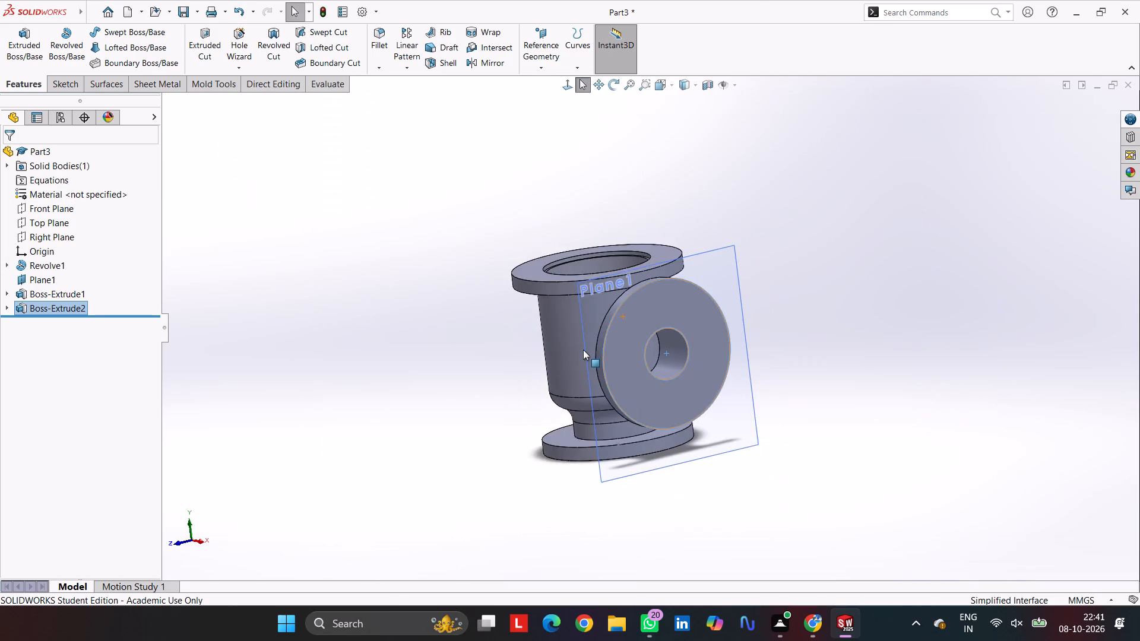
scroll(662, 364, "up", 4)
scroll(710, 320, "down", 4)
middle_click(742, 307)
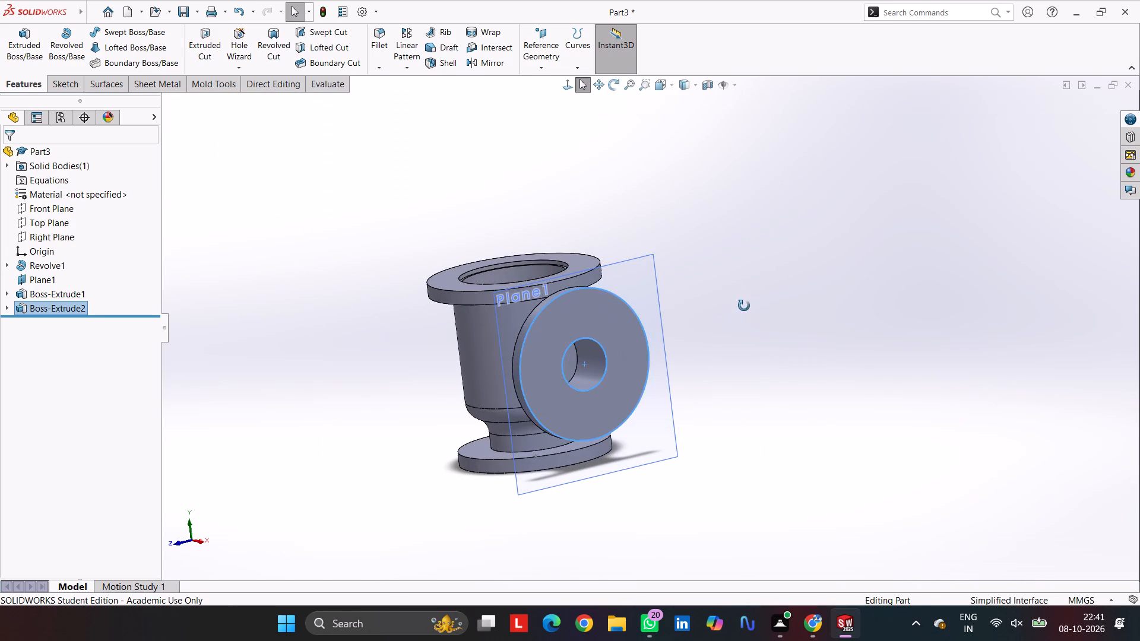
scroll(872, 290, "up", 1)
left_click(714, 264)
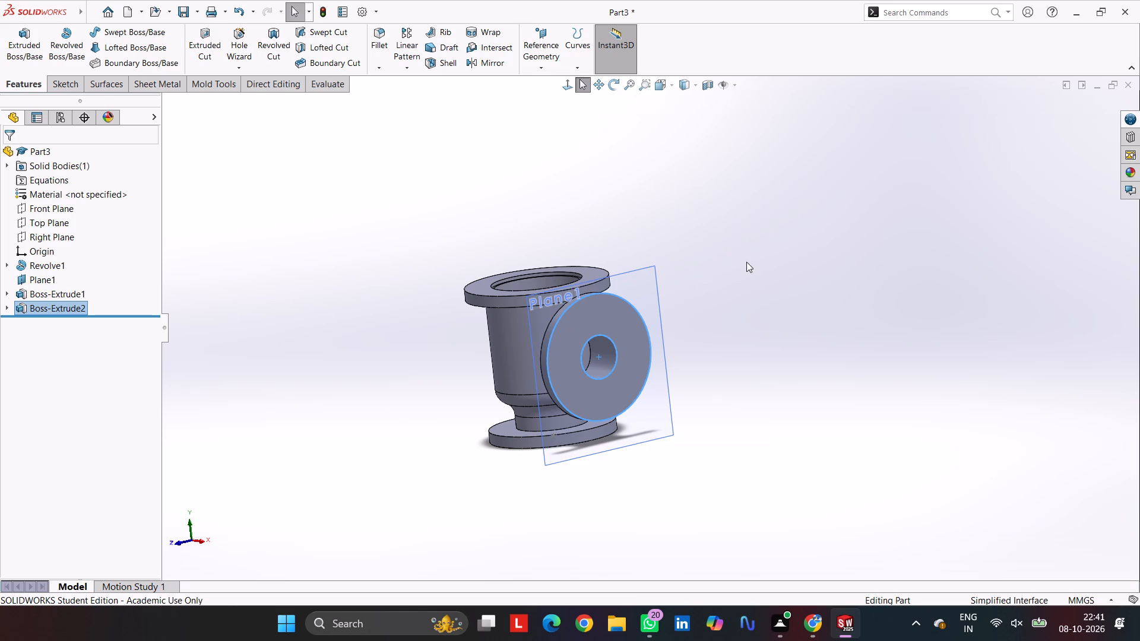
middle_click_drag(809, 303, 846, 343)
middle_click(846, 343)
middle_click_drag(846, 343, 848, 355)
middle_click(848, 355)
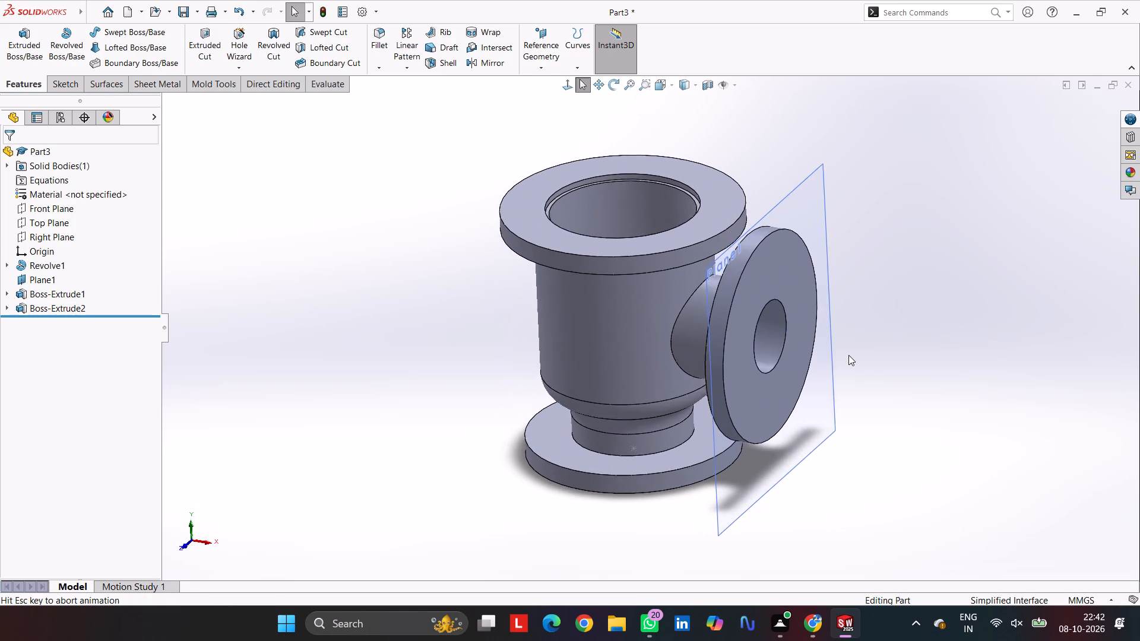
middle_click(848, 355)
middle_click(848, 358)
middle_click(848, 360)
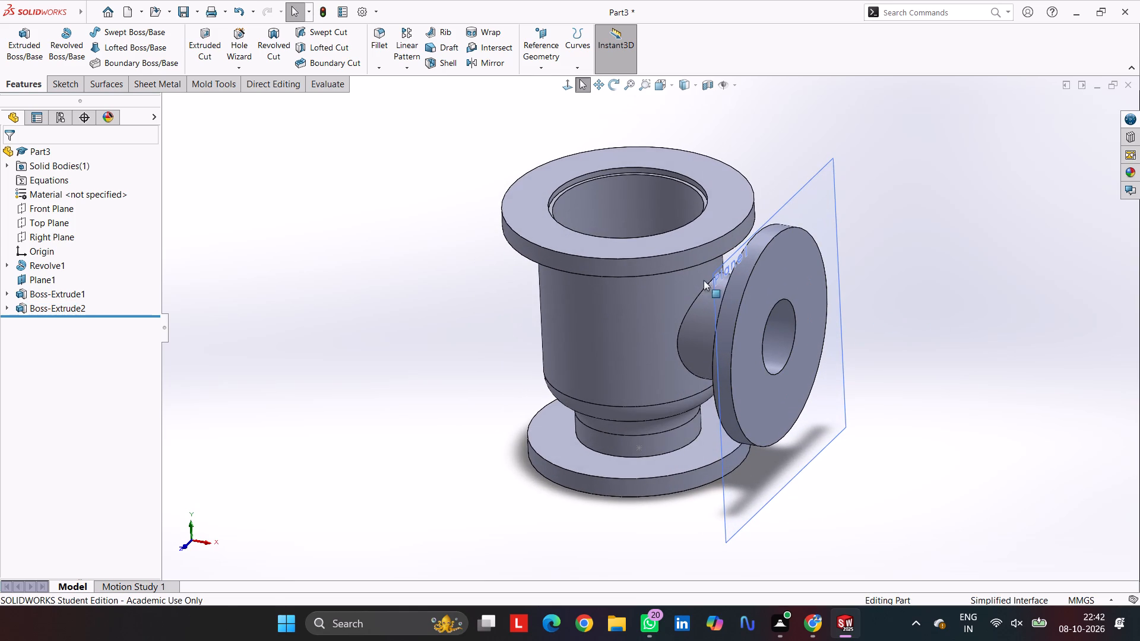
Start a sketch on the main body's top flange face and draw an origin-centred circle about 195 mm in diameter.
left_click(734, 200)
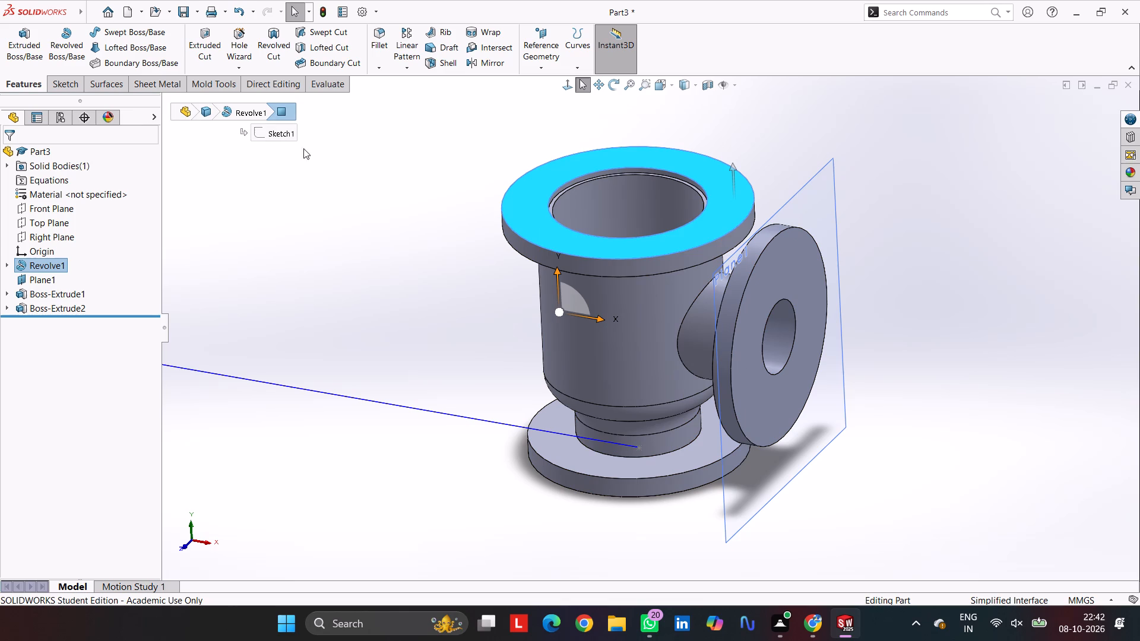
left_click(650, 153)
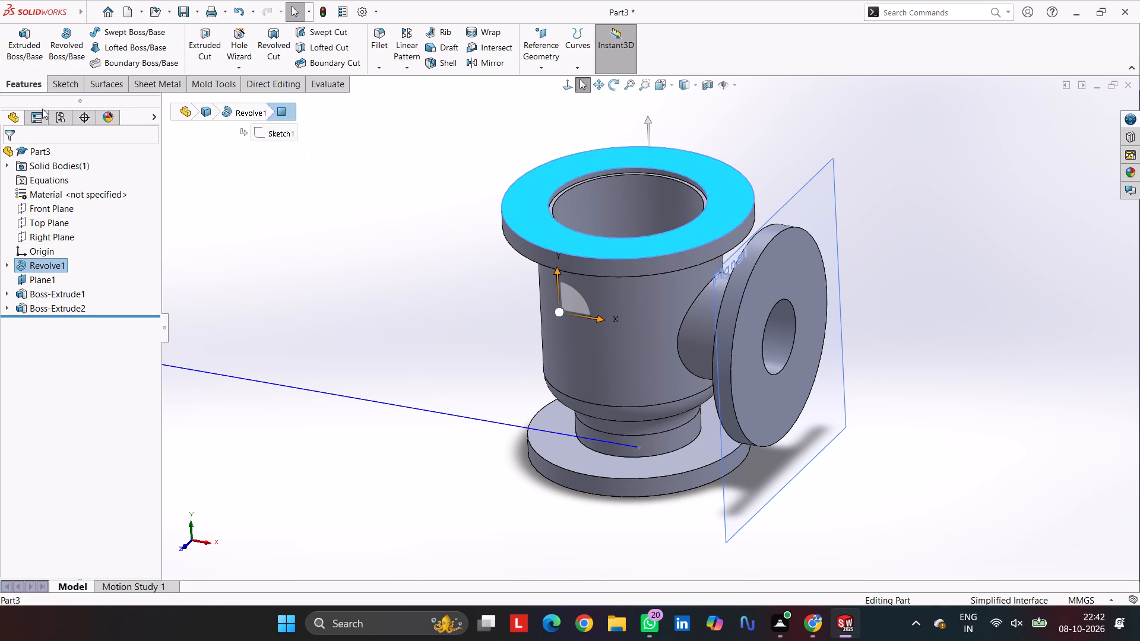
left_click(403, 189)
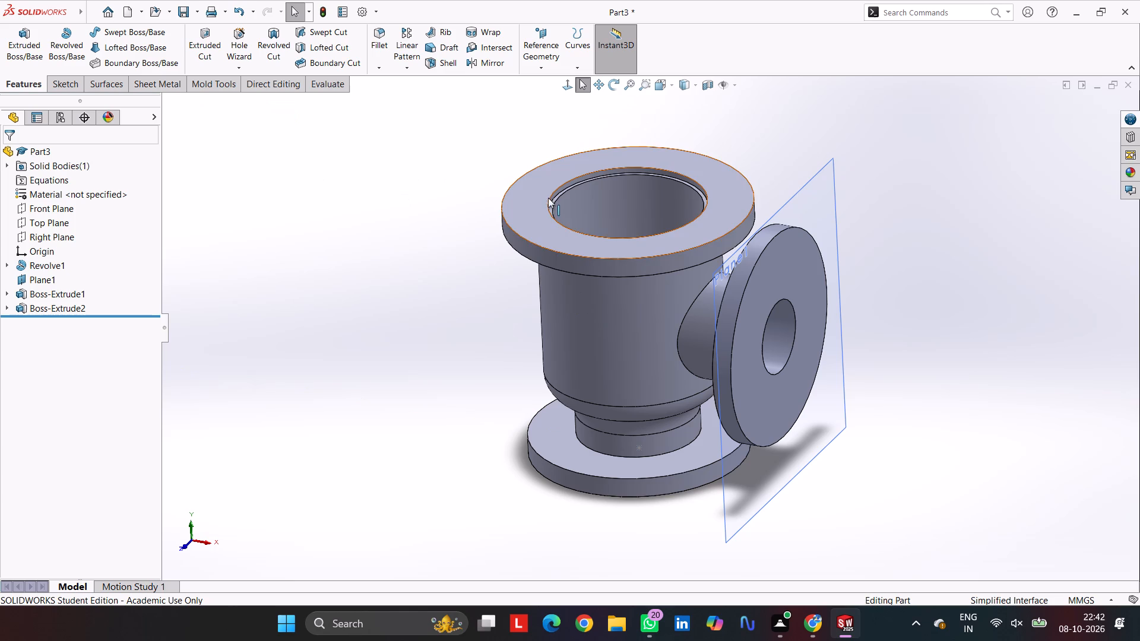
left_click(533, 193)
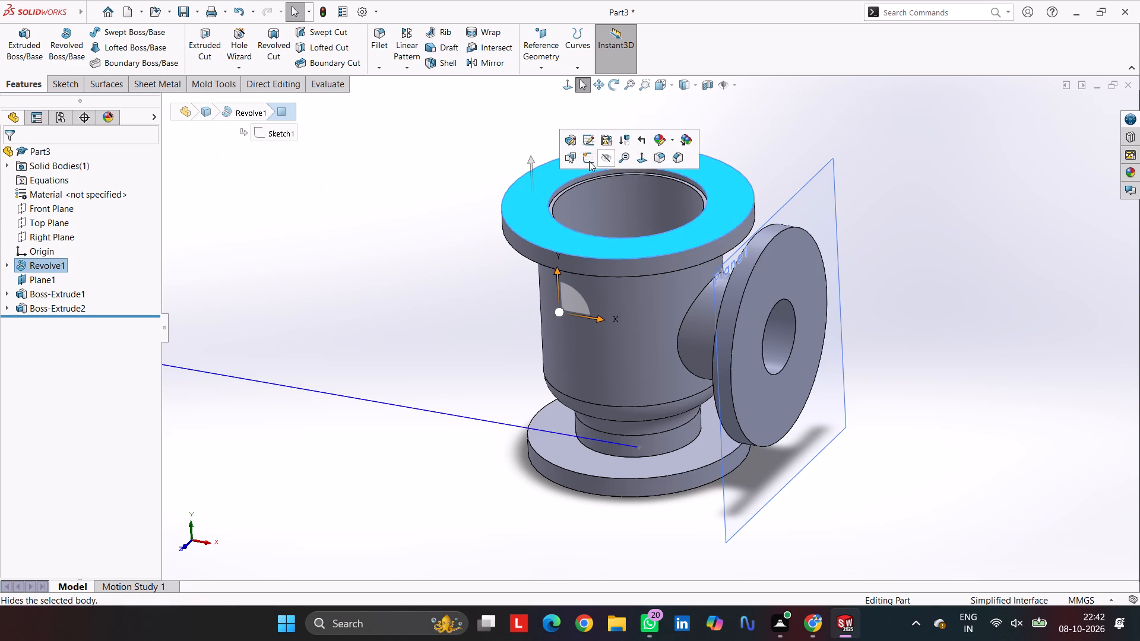
left_click(587, 166)
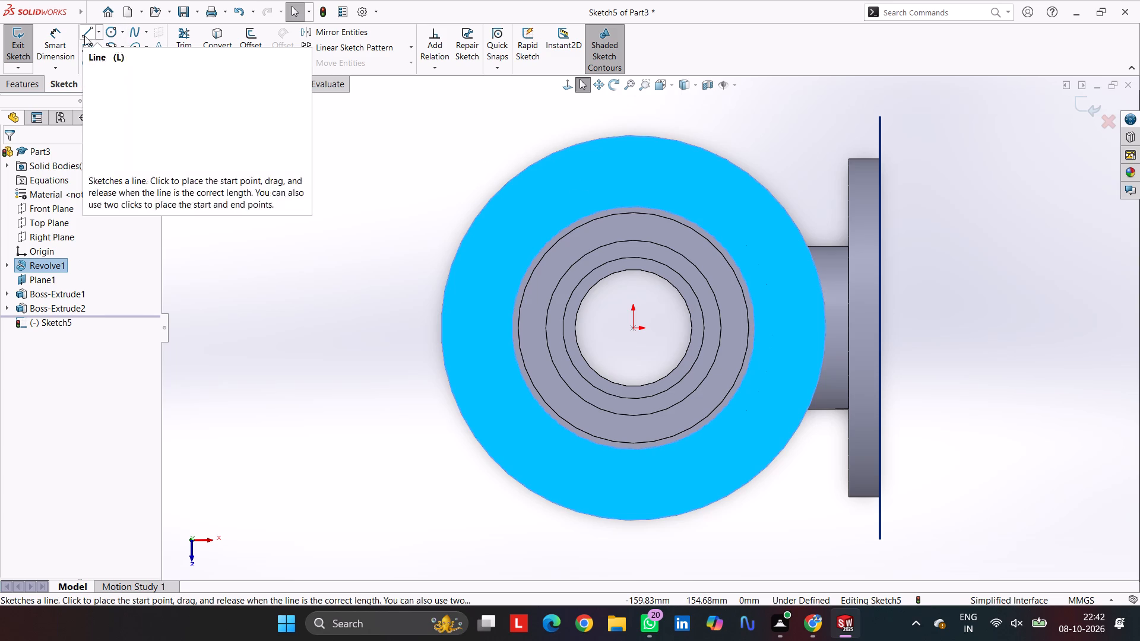
left_click(110, 30)
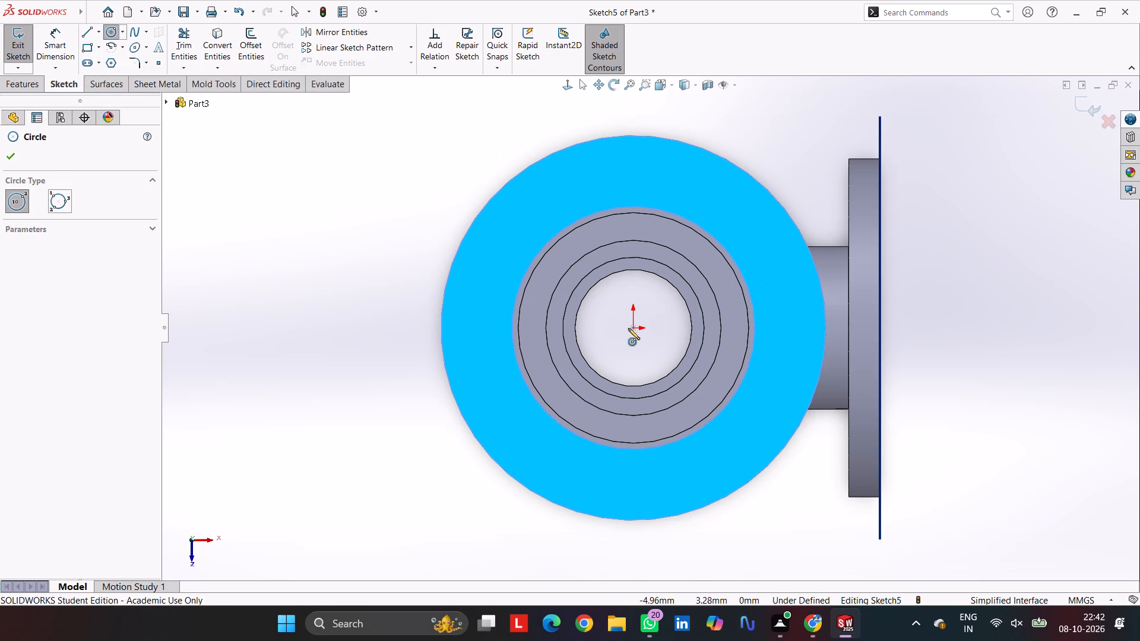
left_click(634, 325)
left_click(719, 450)
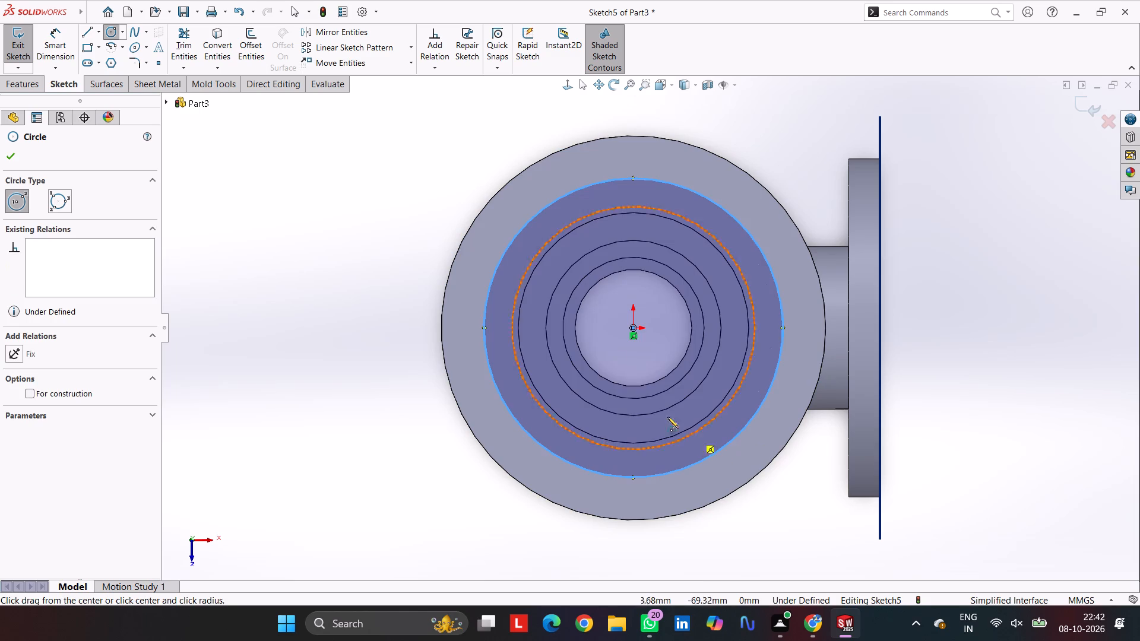
Add a vertical and a horizontal infinite-length construction line through the origin of the flange sketch.
left_click(90, 30)
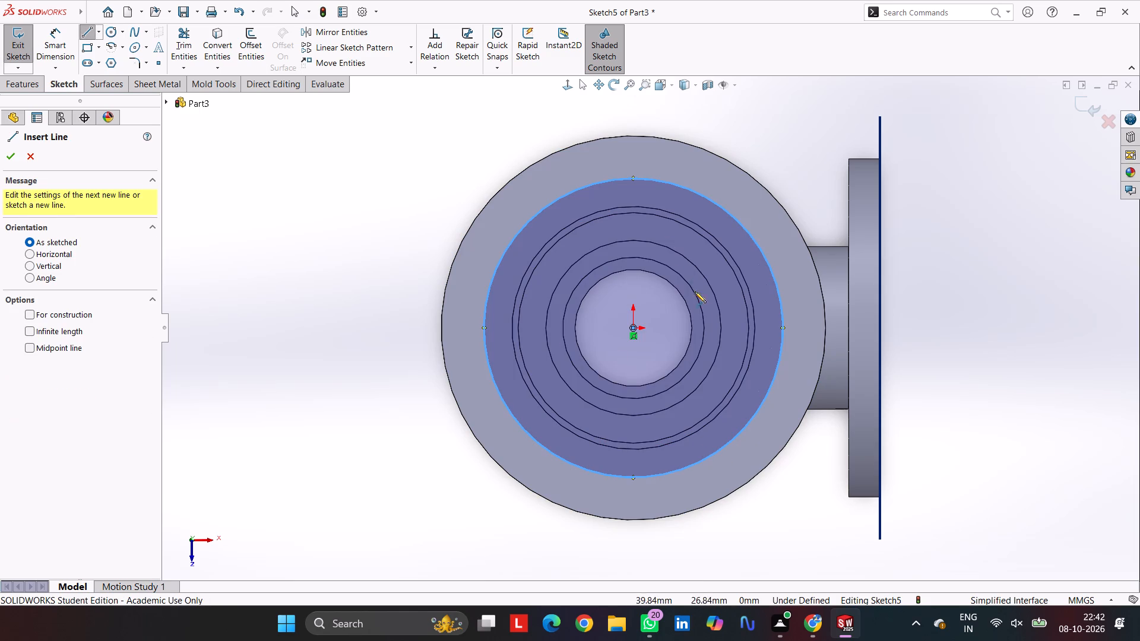
left_click(53, 262)
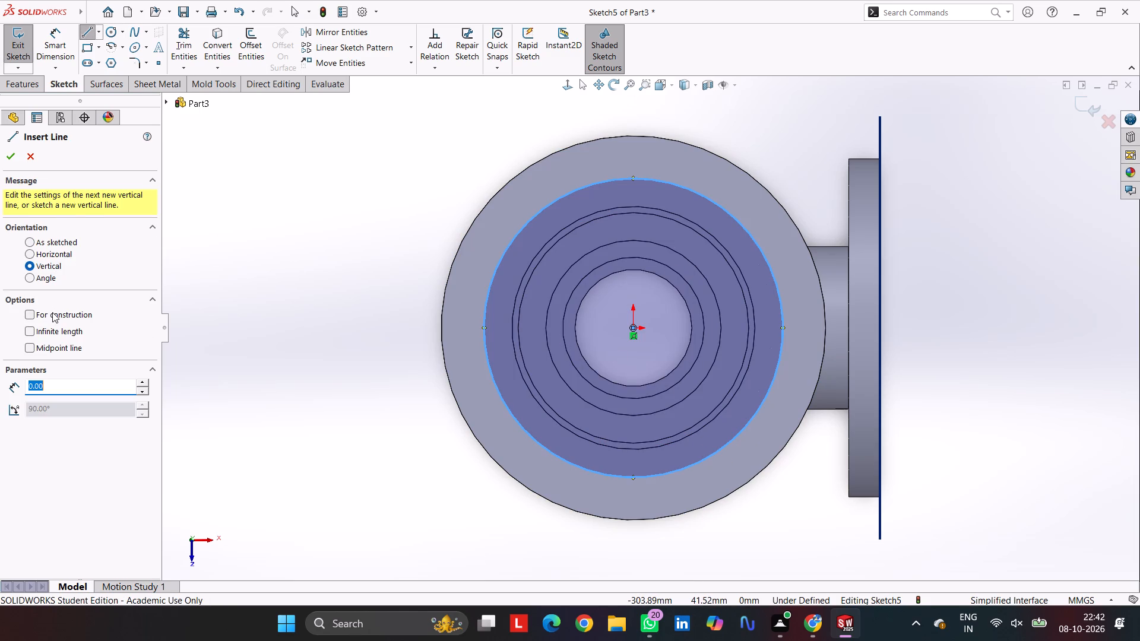
left_click(50, 325)
left_click(56, 314)
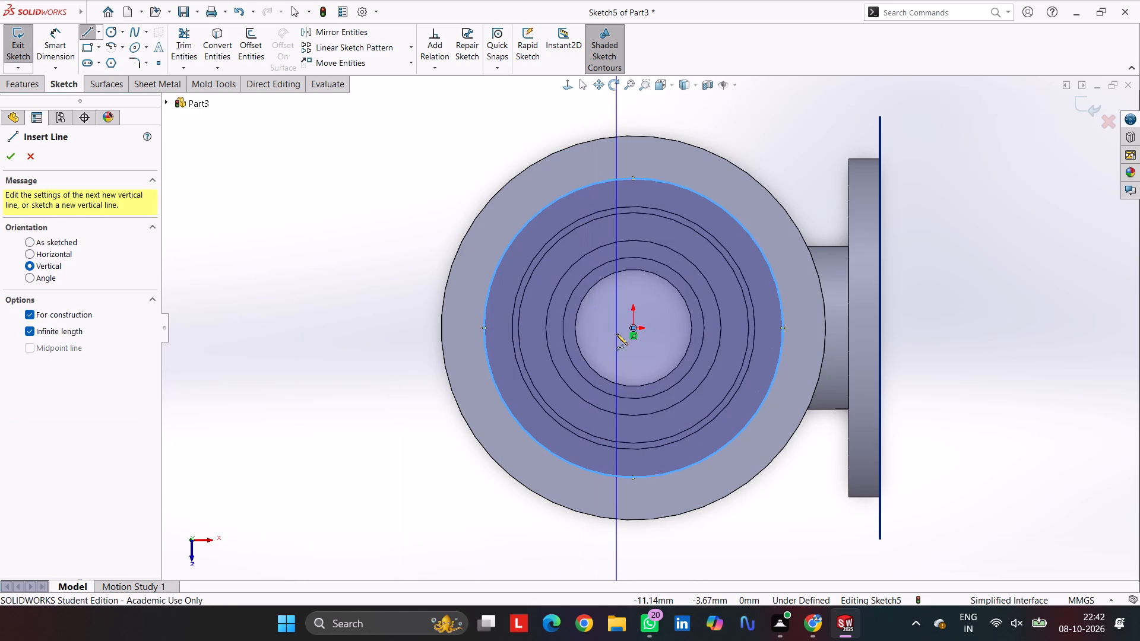
left_click(635, 329)
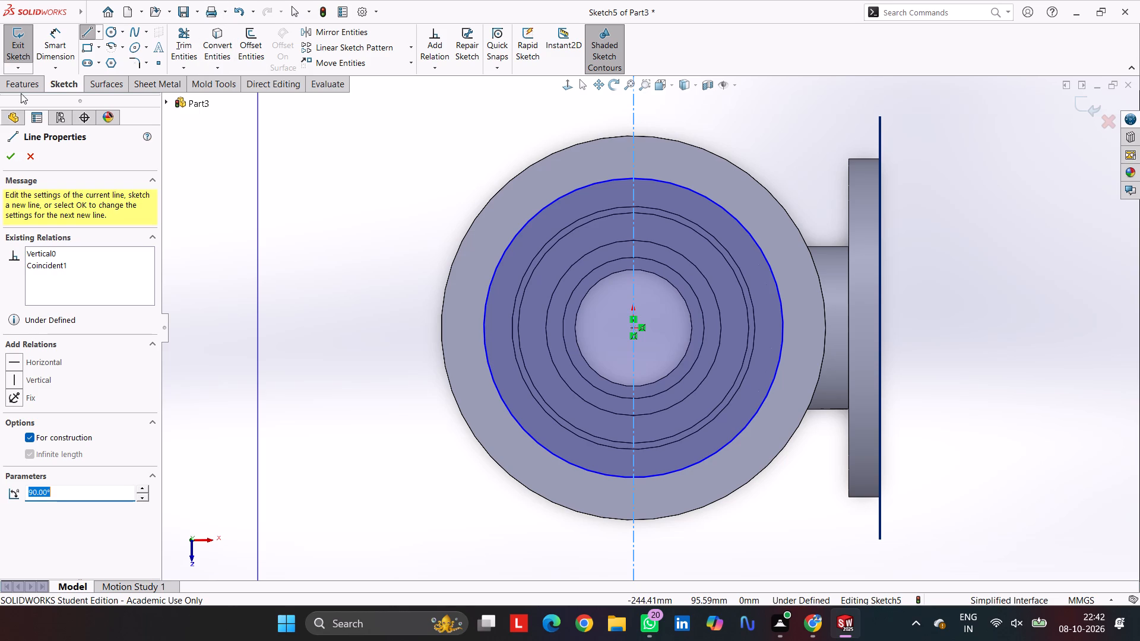
left_click(14, 150)
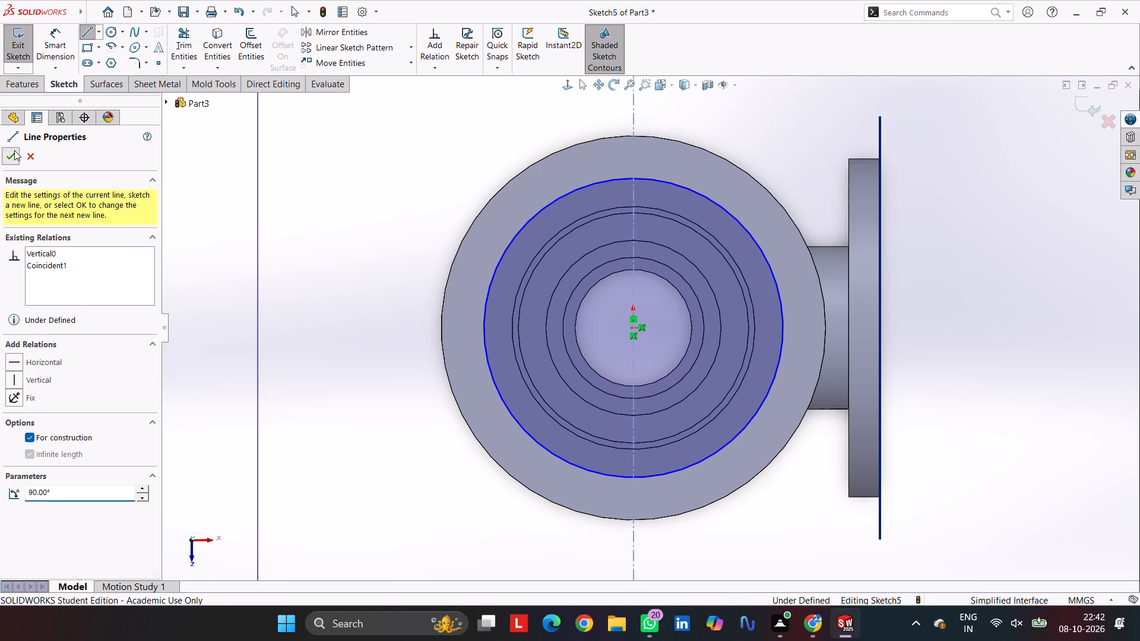
left_click(42, 250)
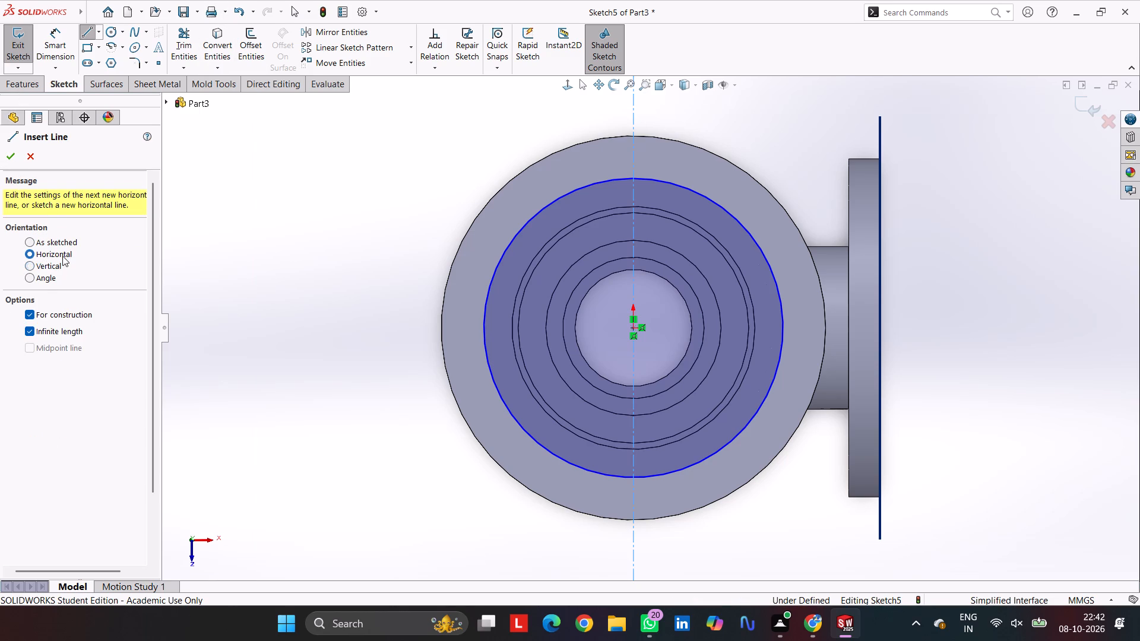
left_click(632, 326)
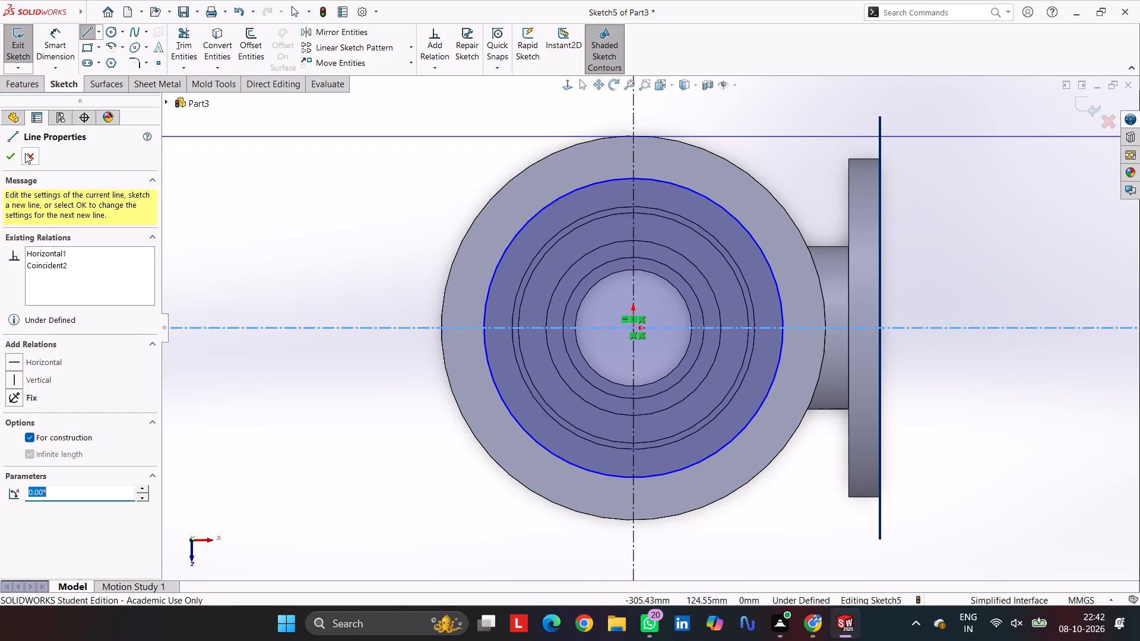
left_click(18, 158)
left_click(11, 158)
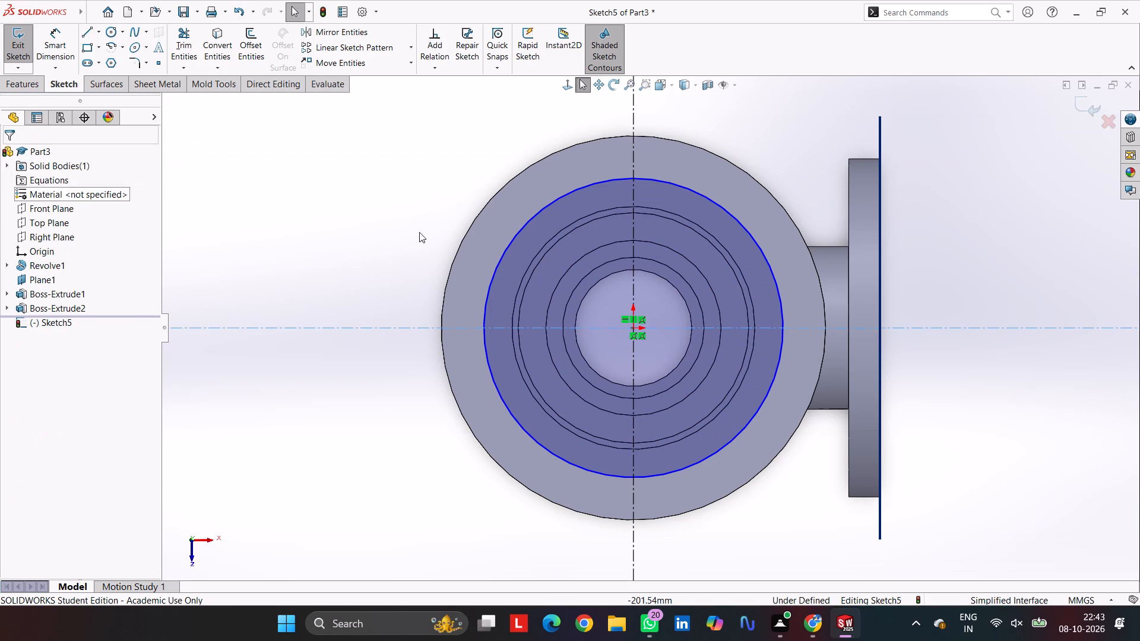
Dimension the sketched circle on the top flange with a diameter of 204 mm.
left_click(574, 193)
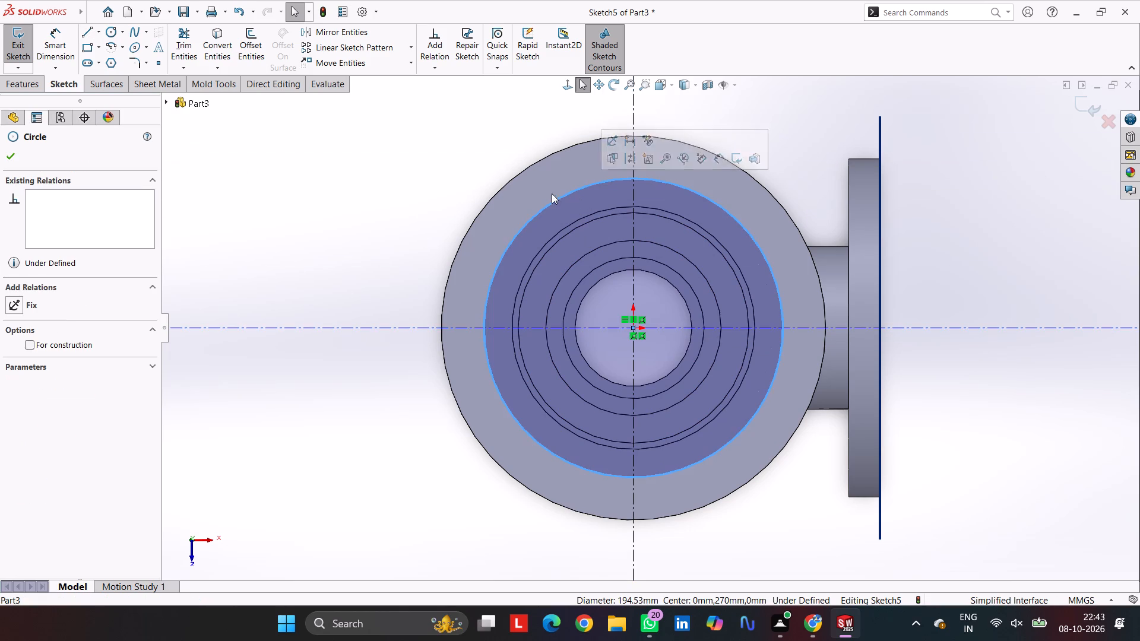
left_click(59, 35)
left_click(536, 214)
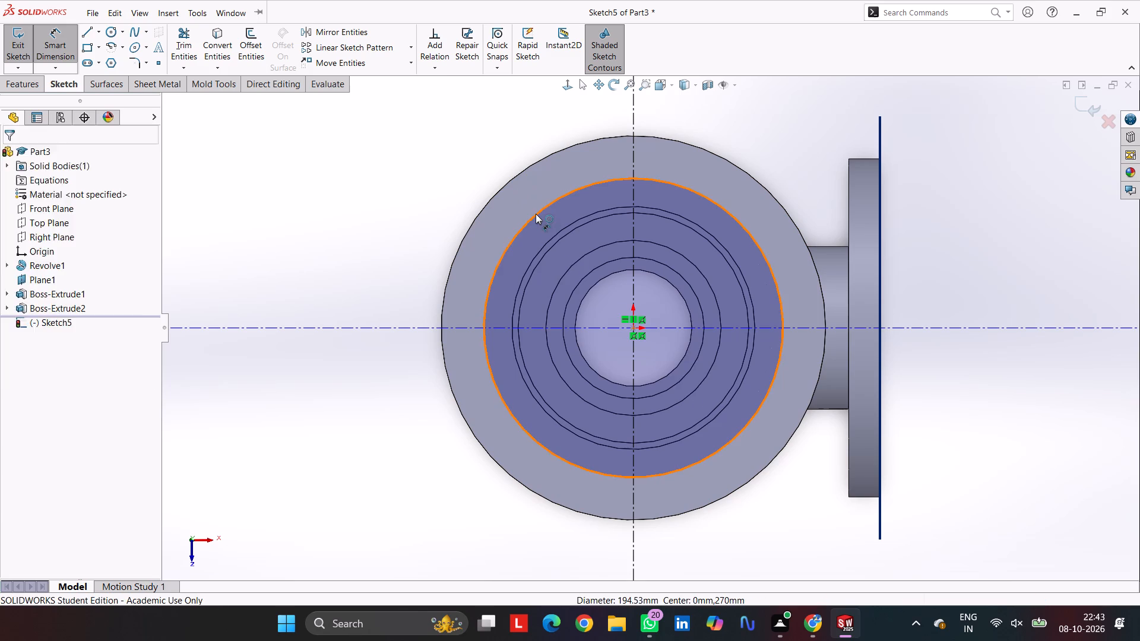
left_click(388, 174)
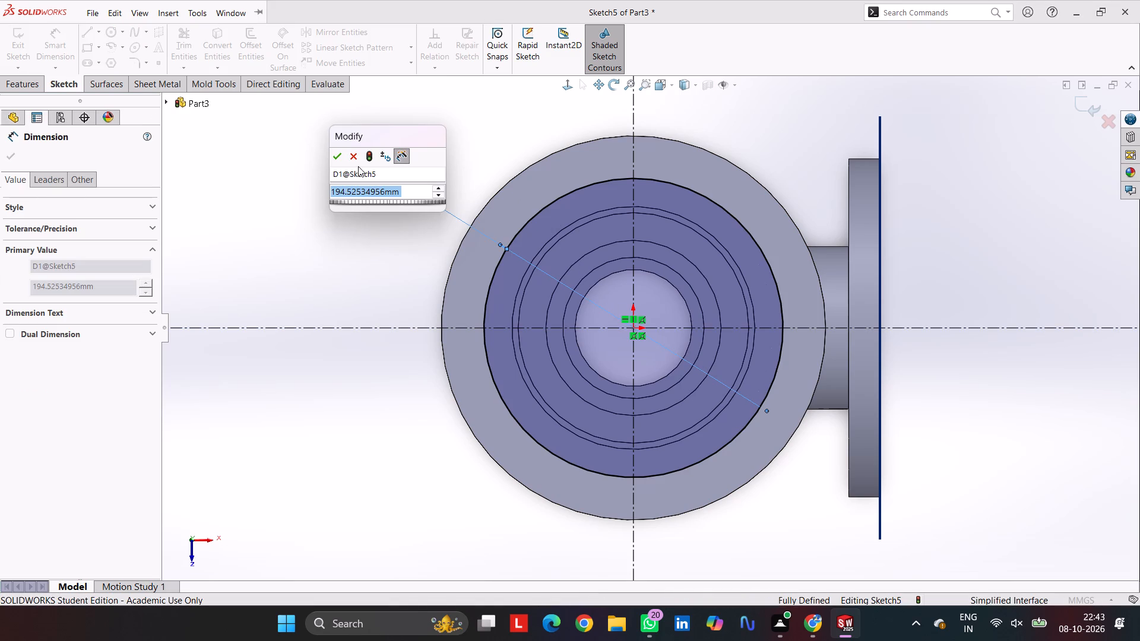
type("204")
key("Return")
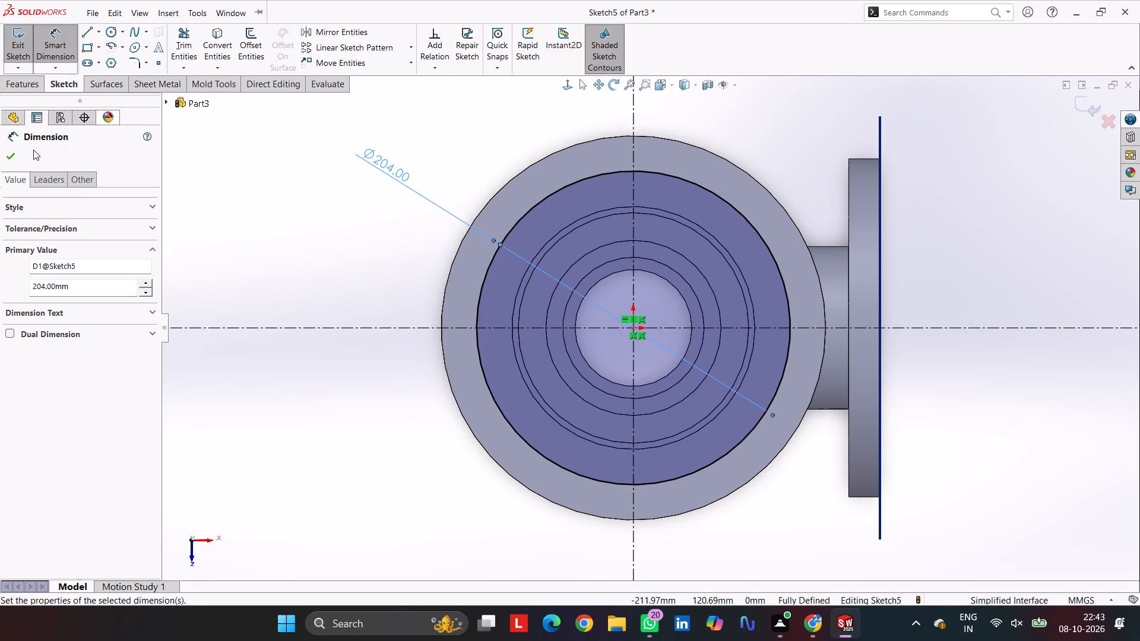
left_click(8, 160)
Convert the 204 mm circle to construction geometry as the bolt circle.
left_click(563, 188)
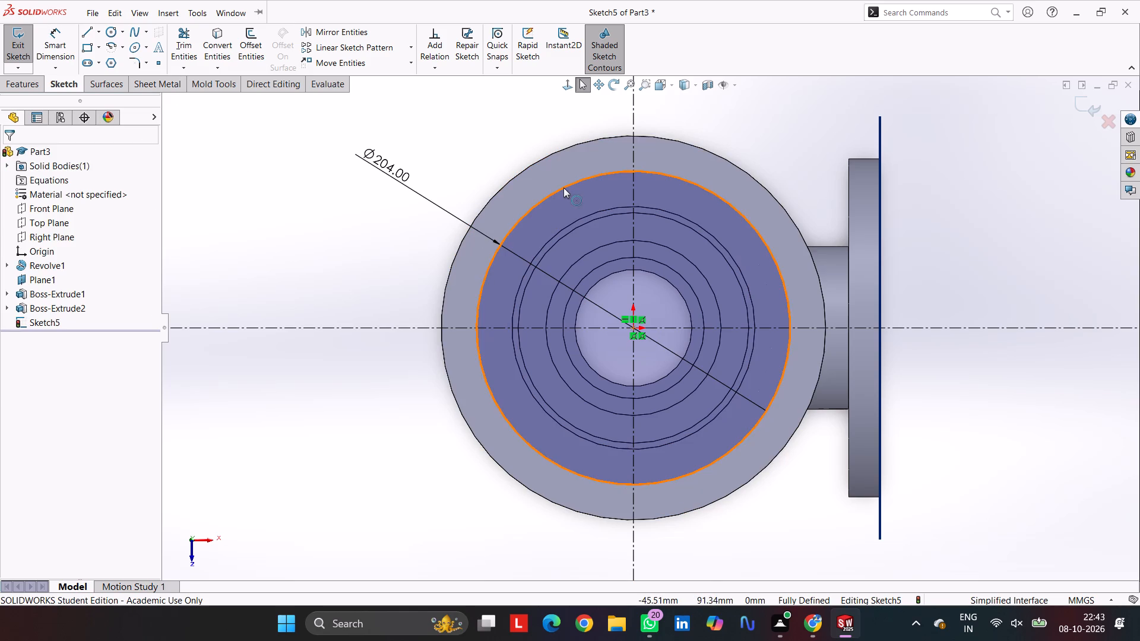
left_click(618, 153)
left_click(470, 156)
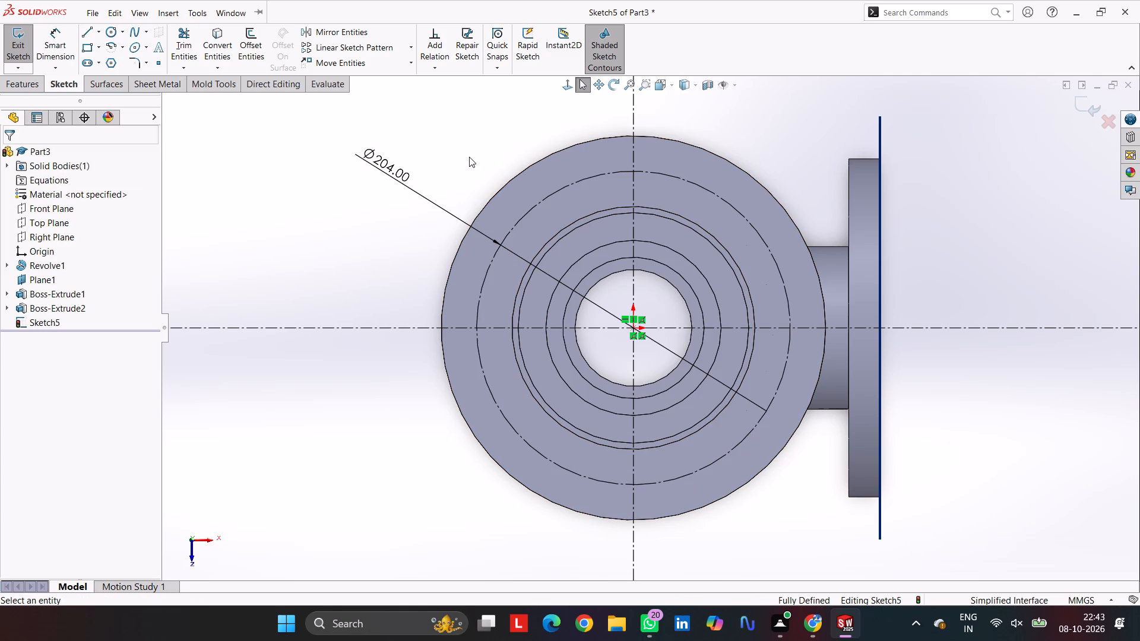
Draw a hole circle about 27 mm in diameter where the bolt circle meets the horizontal centreline on the branch side.
left_click(116, 39)
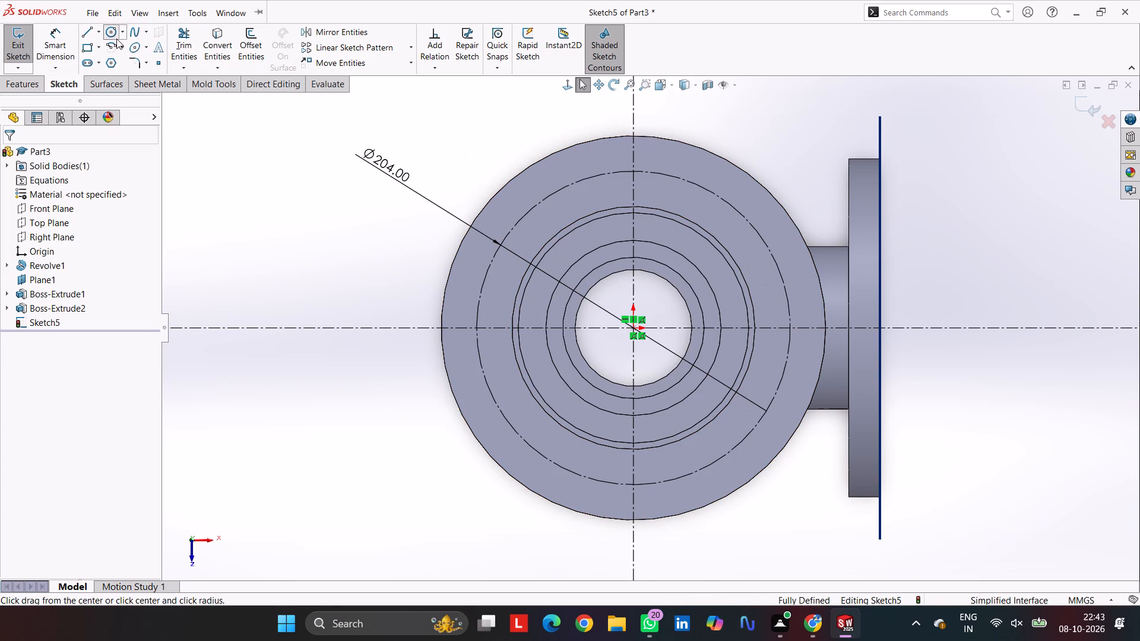
left_click(790, 326)
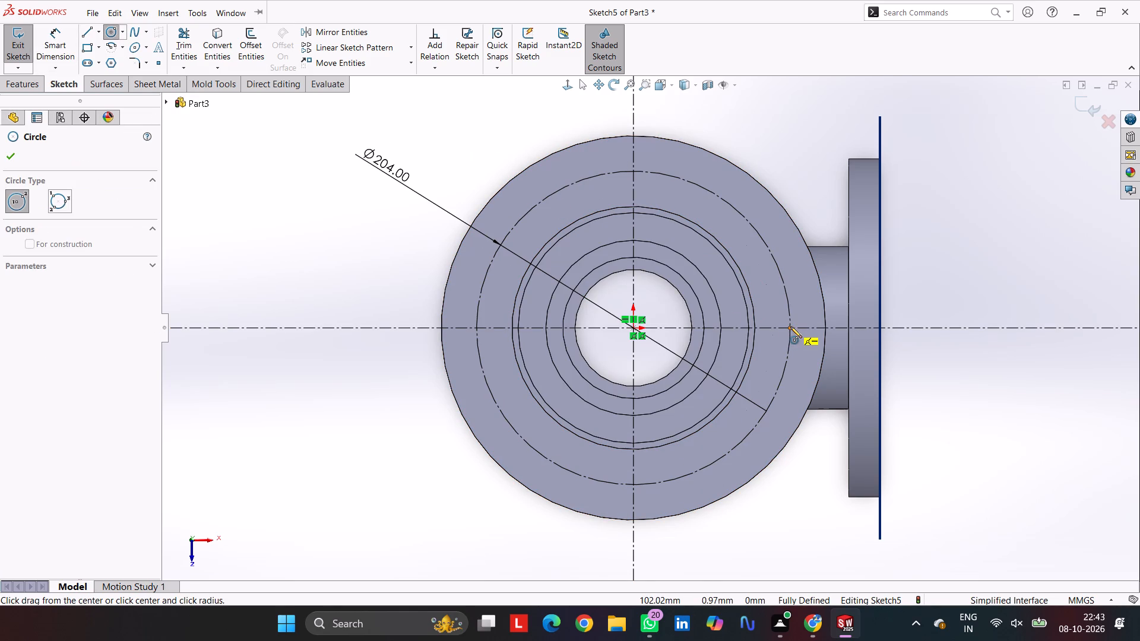
left_click(803, 344)
Dimension the small hole circle's diameter as 18 mm.
left_click(72, 48)
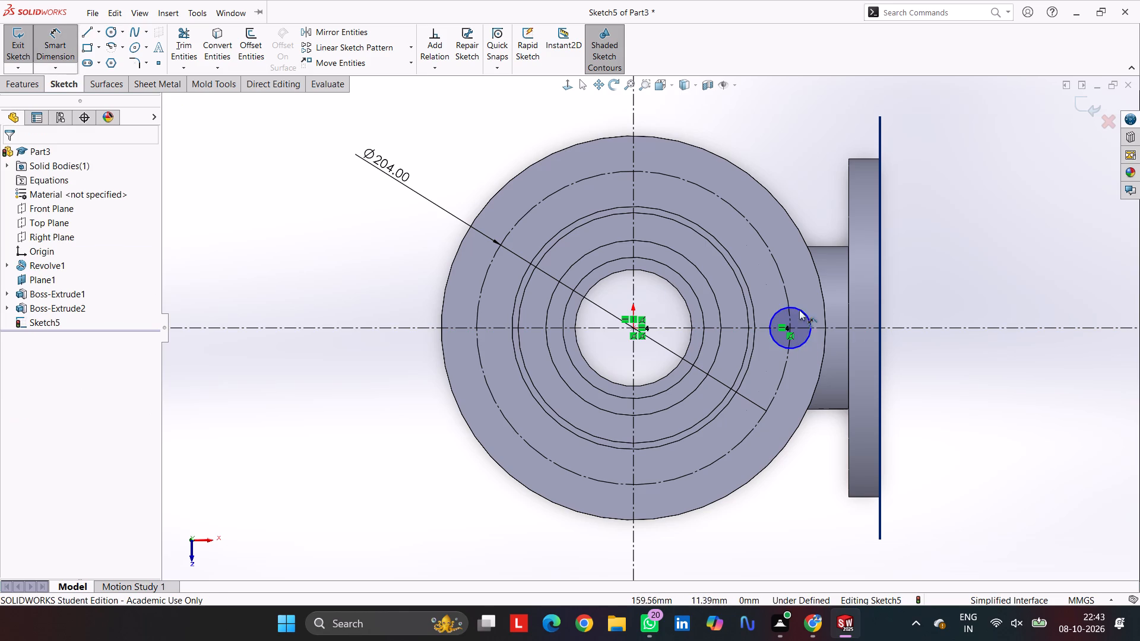
left_click(801, 309)
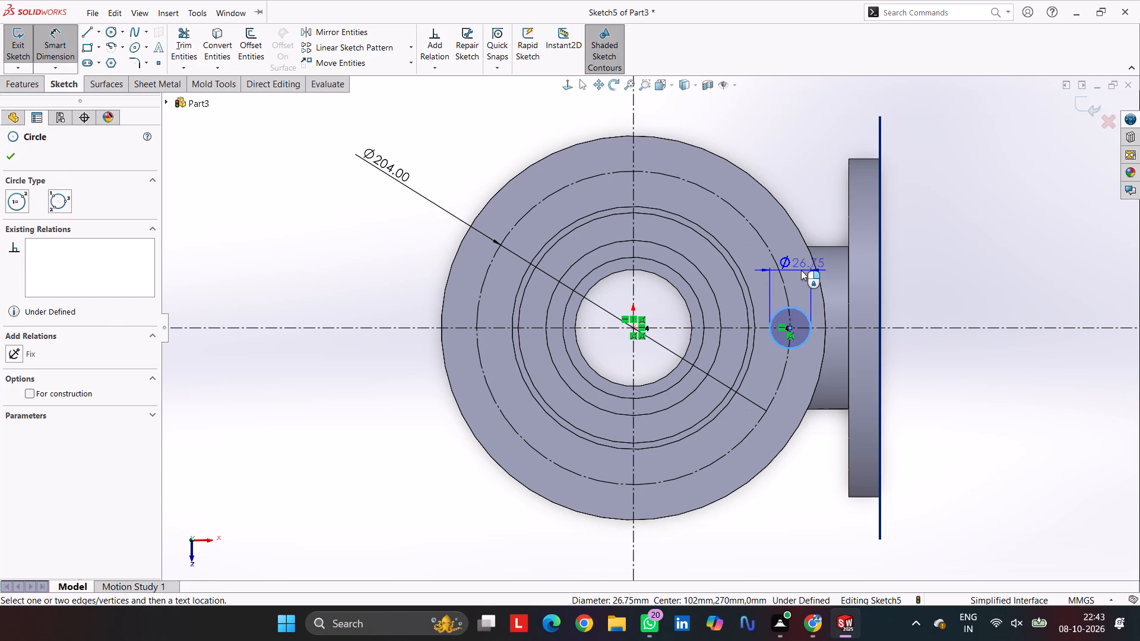
left_click(801, 270)
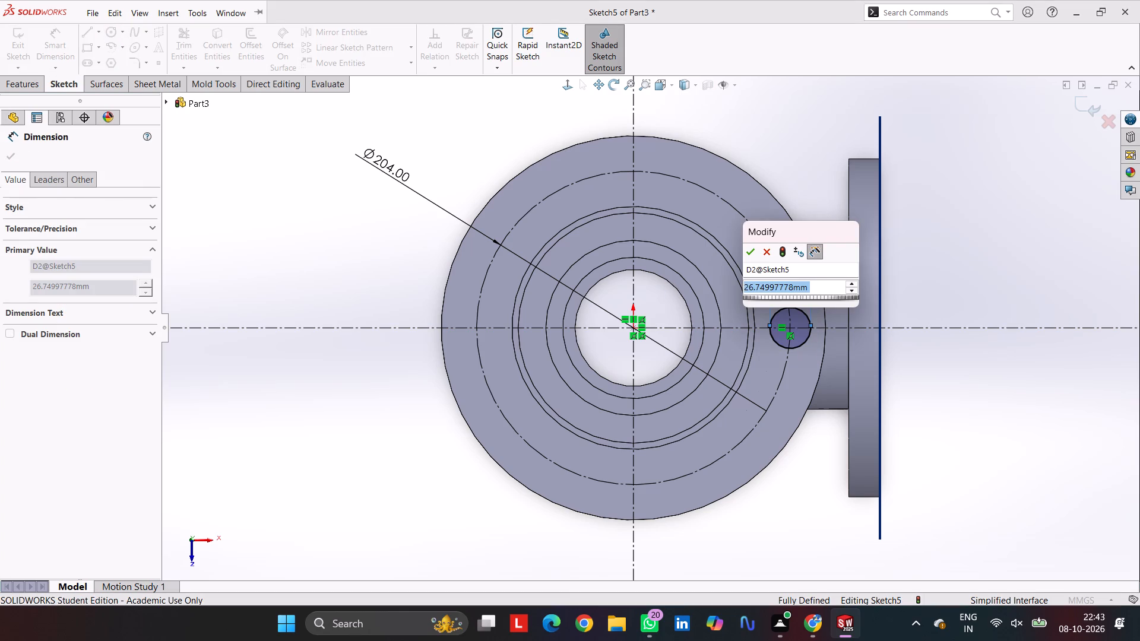
type("18")
key("Return")
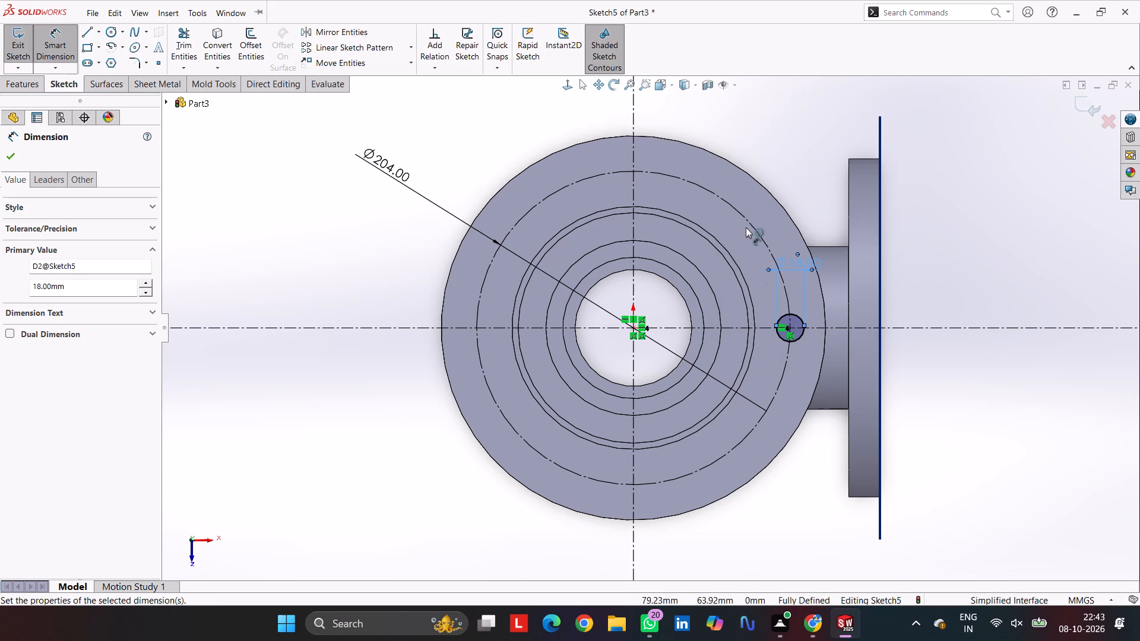
Pattern the 18 mm hole circle around the flange centre as a circular sketch pattern of 6 equally spaced instances over 360 degrees.
left_click(20, 85)
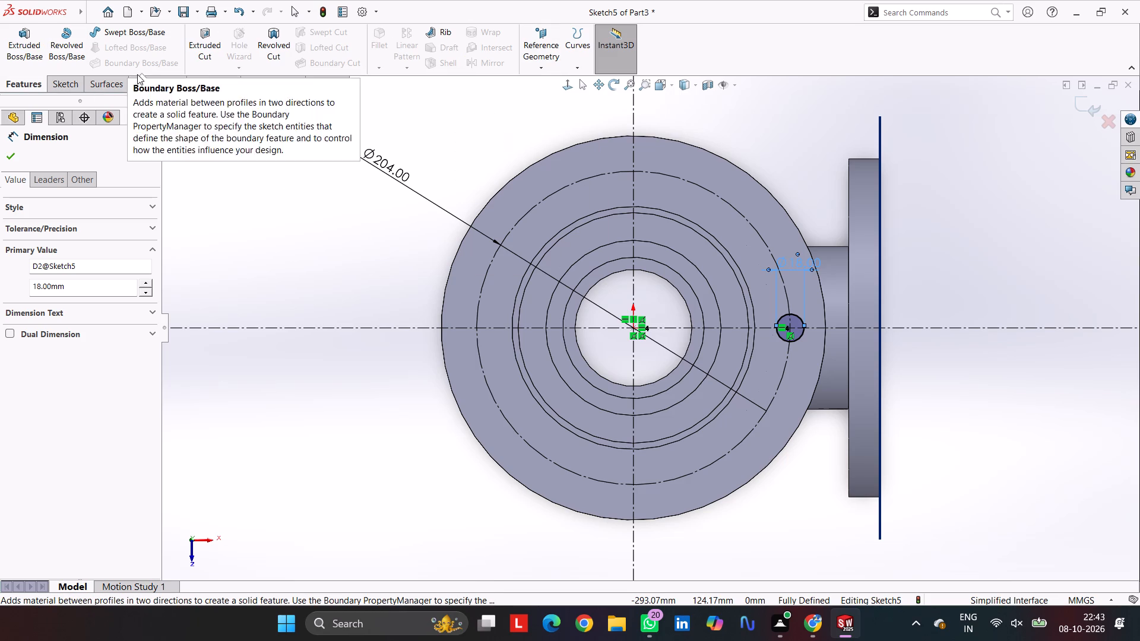
left_click(61, 84)
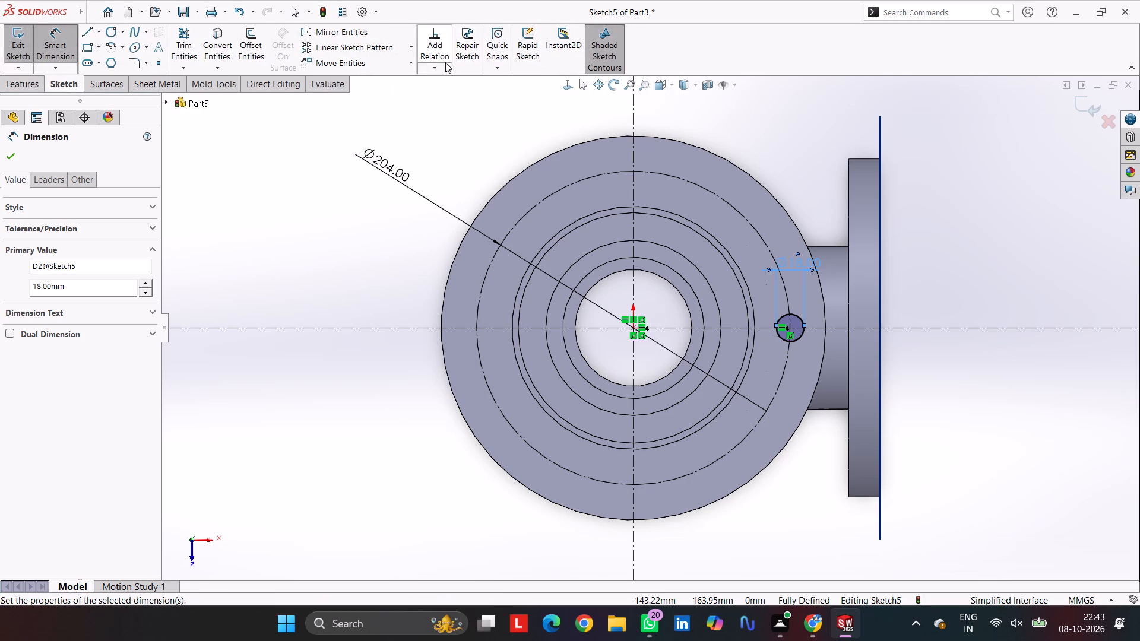
left_click(411, 49)
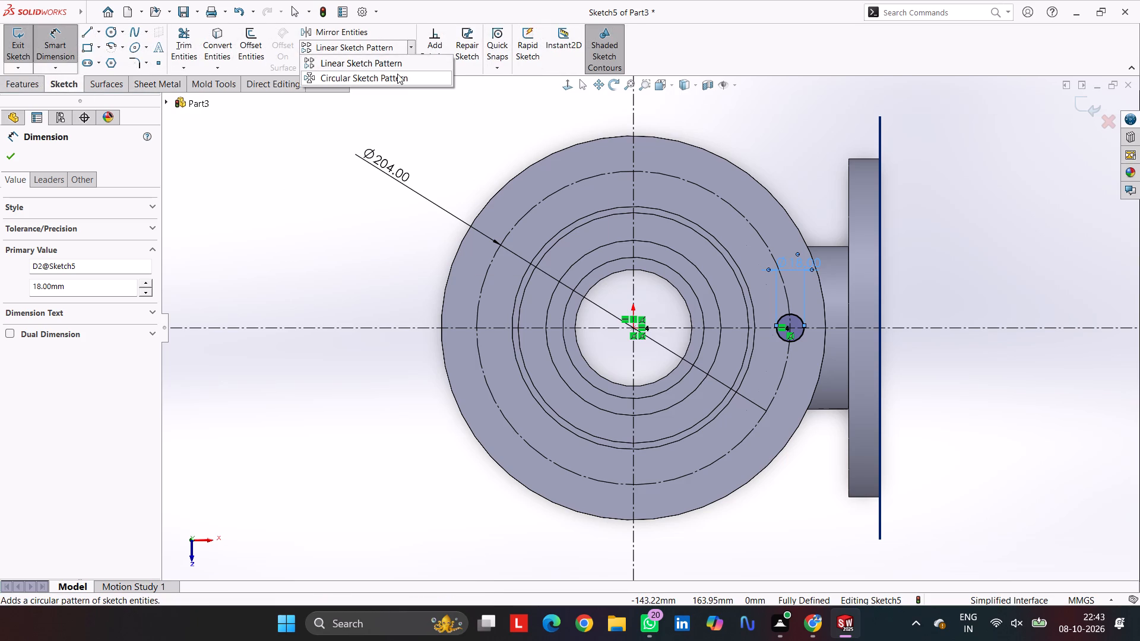
left_click(394, 74)
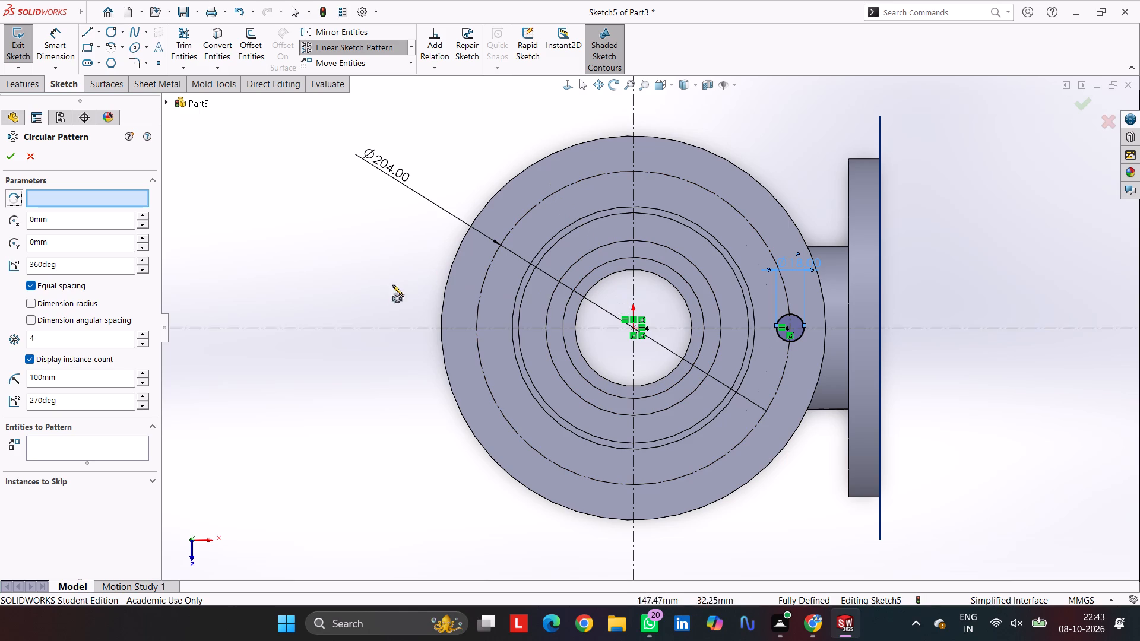
left_click(634, 328)
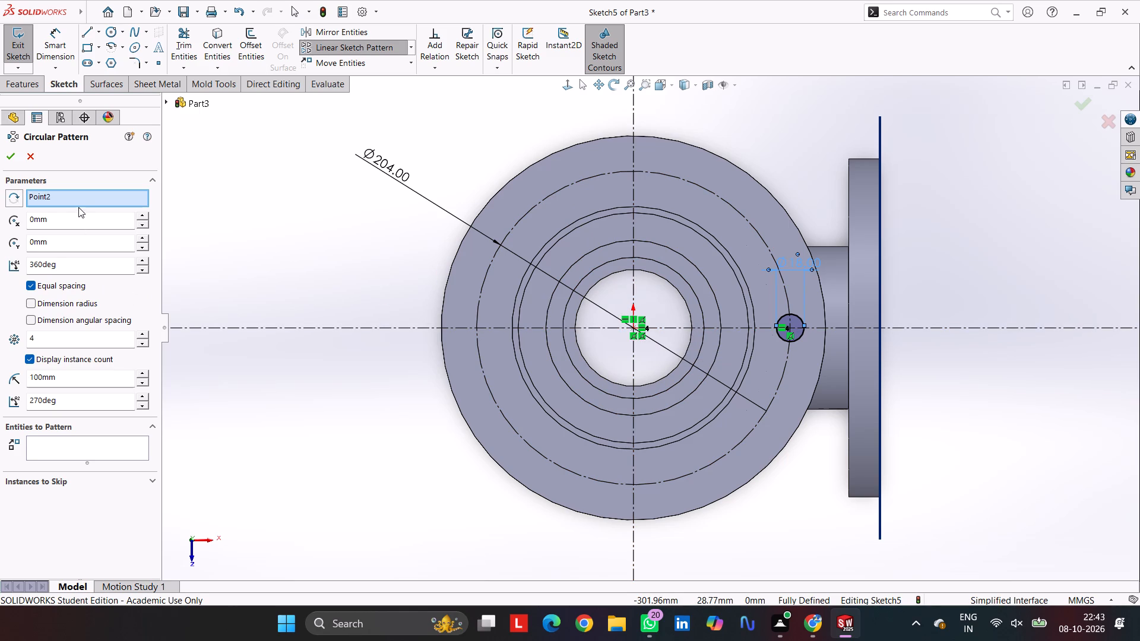
left_click(791, 316)
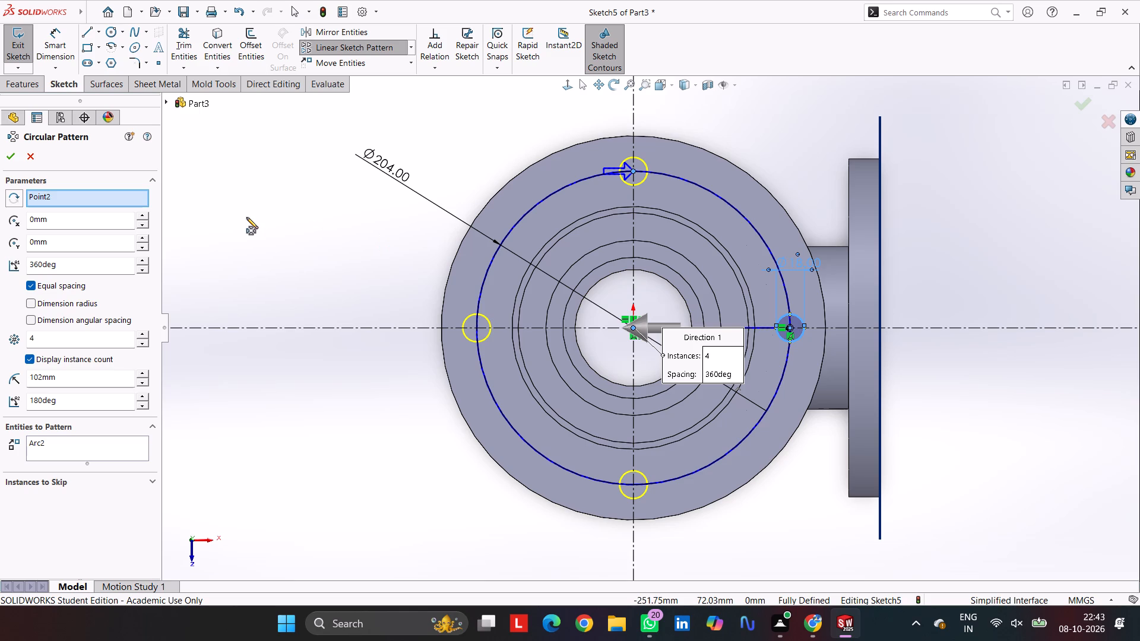
left_click(102, 333)
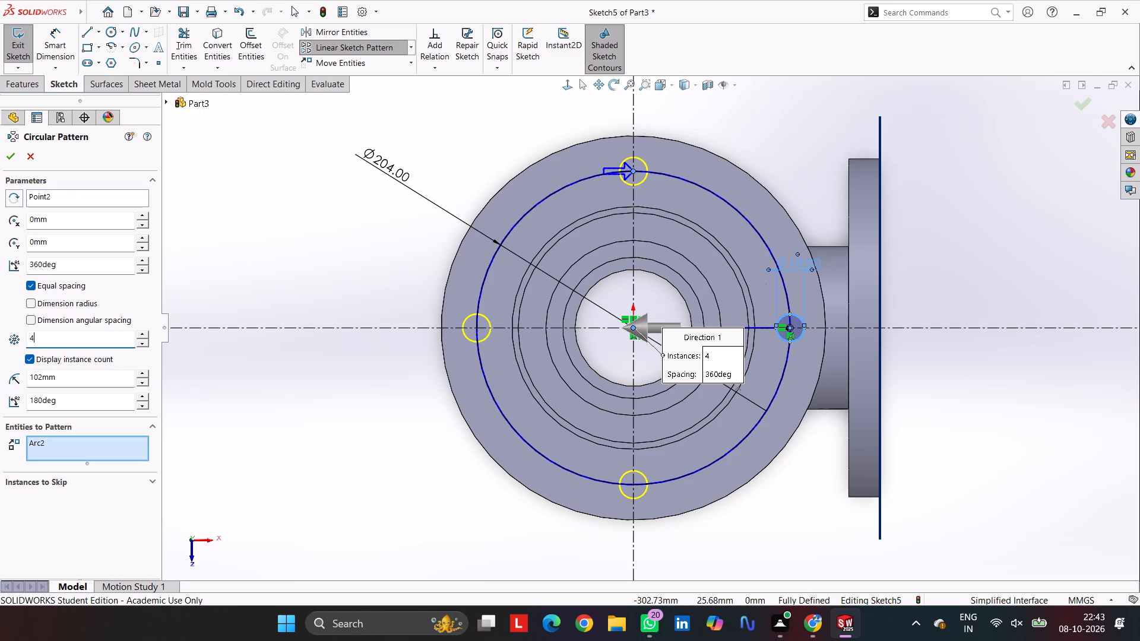
left_click_drag(102, 334, 8, 329)
key("6")
key("Return")
key("Return")
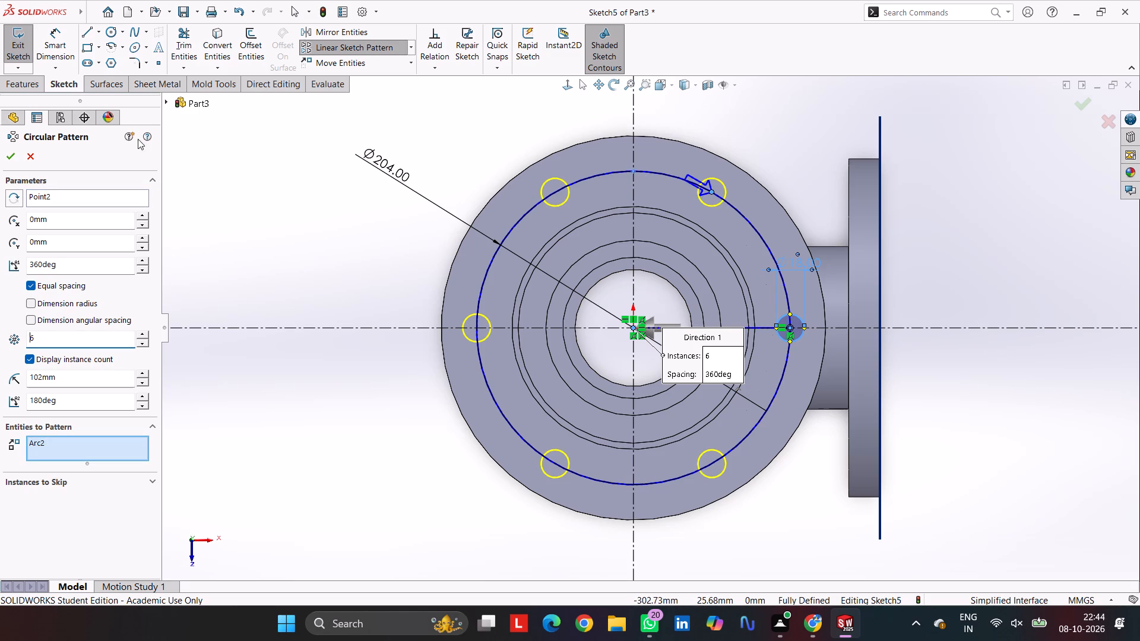
key("Return")
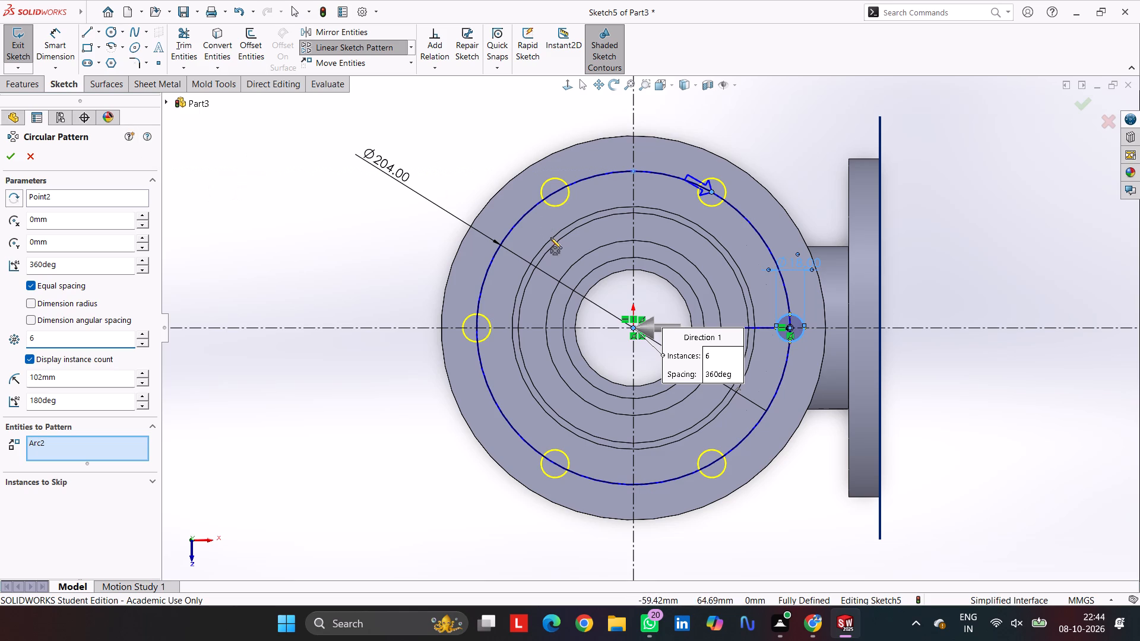
left_click(15, 152)
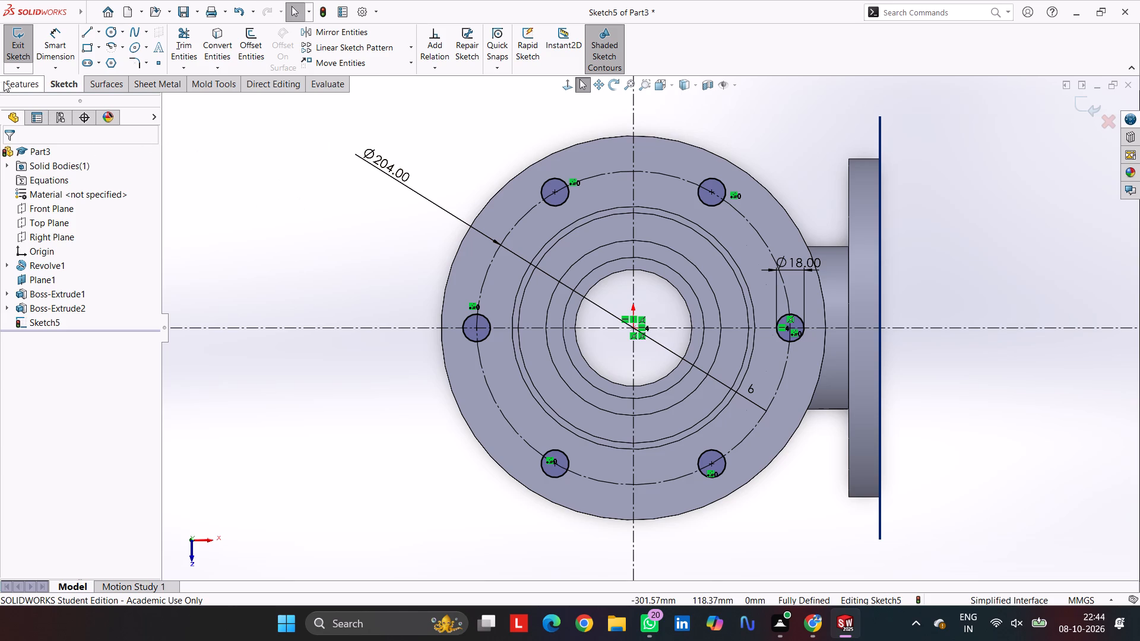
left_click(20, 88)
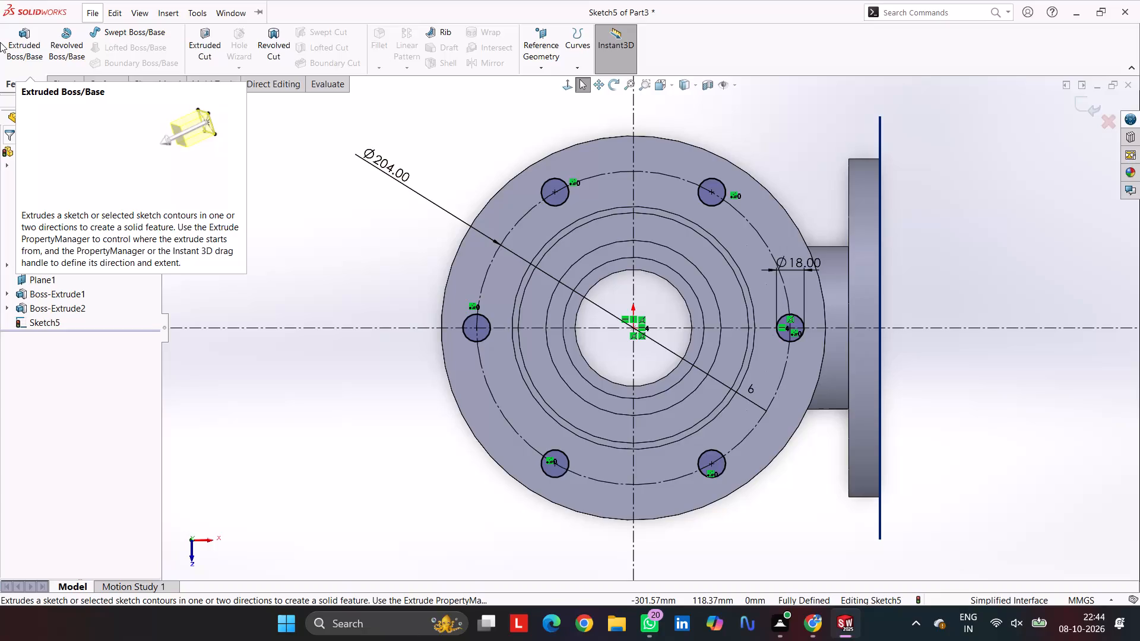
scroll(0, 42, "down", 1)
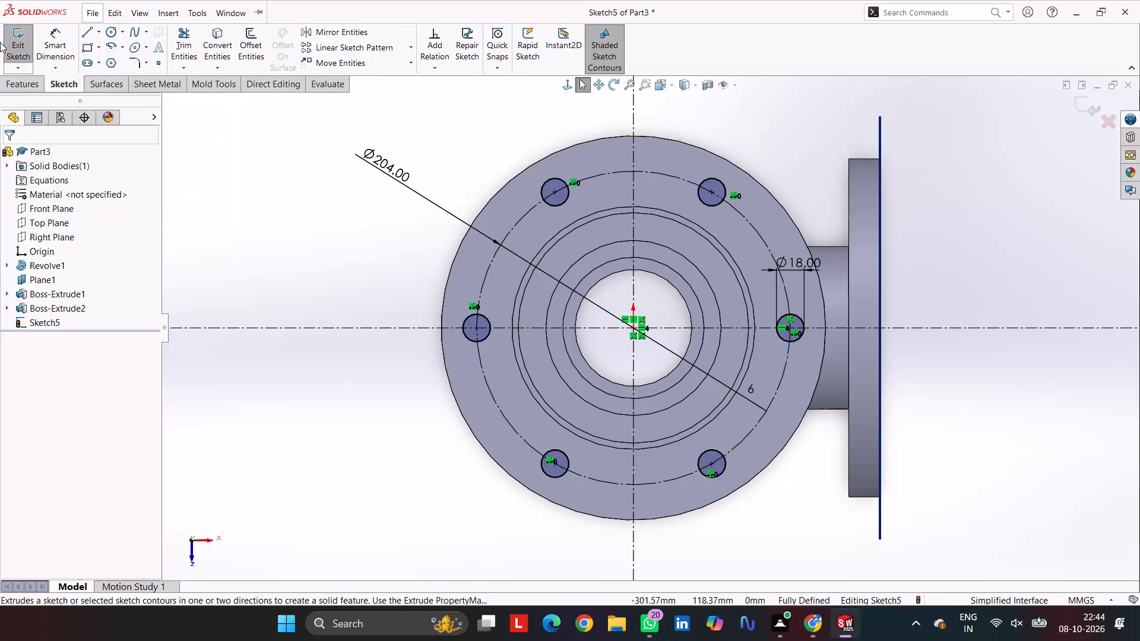
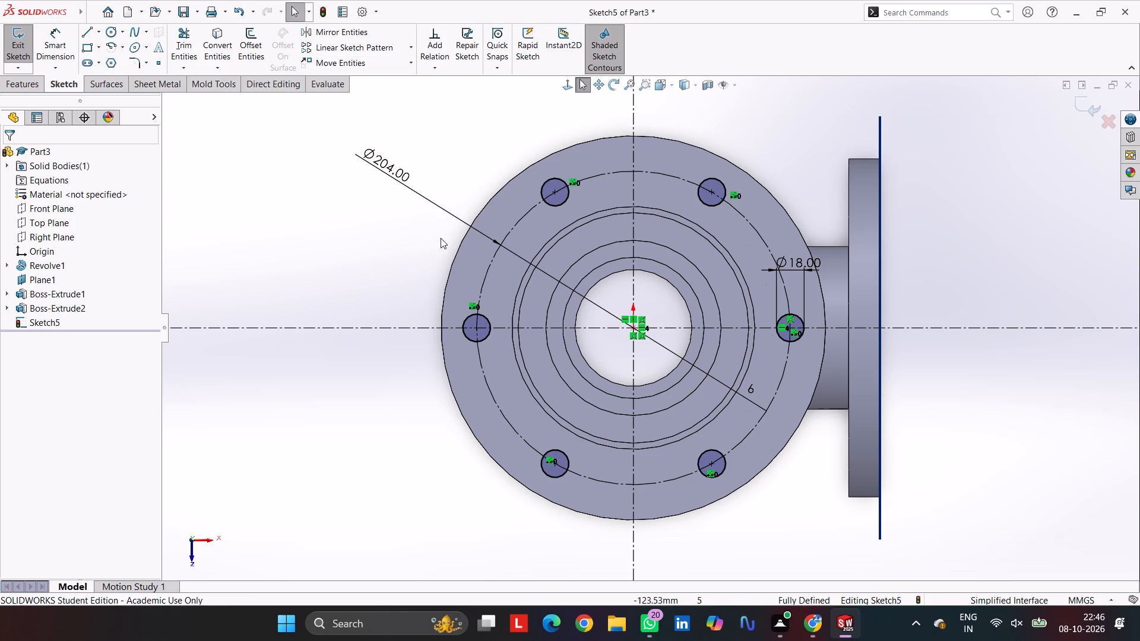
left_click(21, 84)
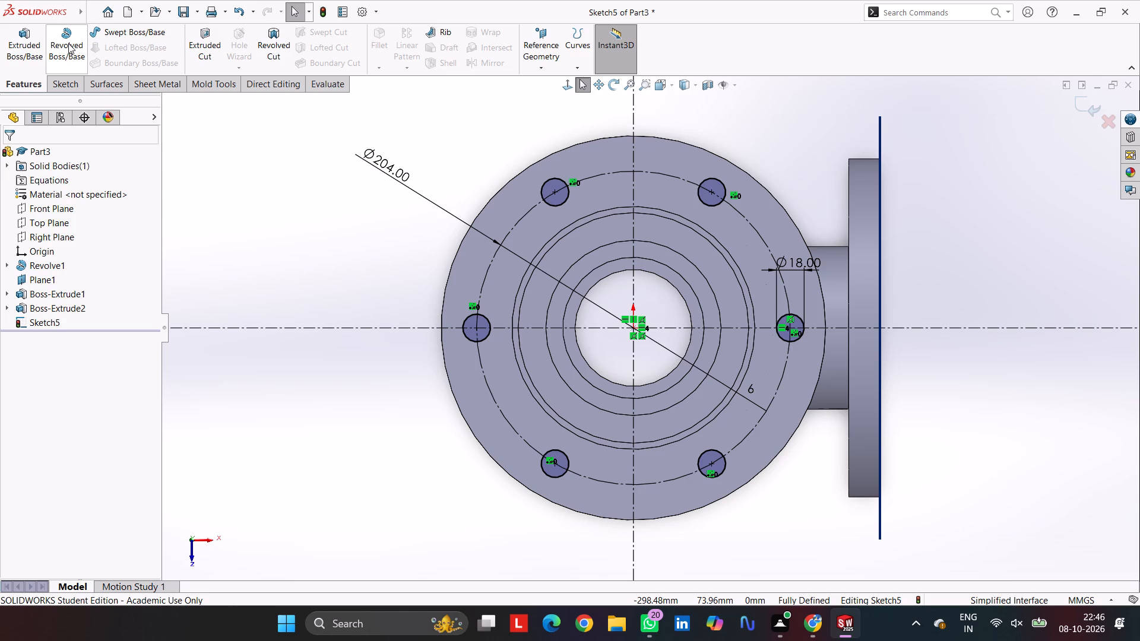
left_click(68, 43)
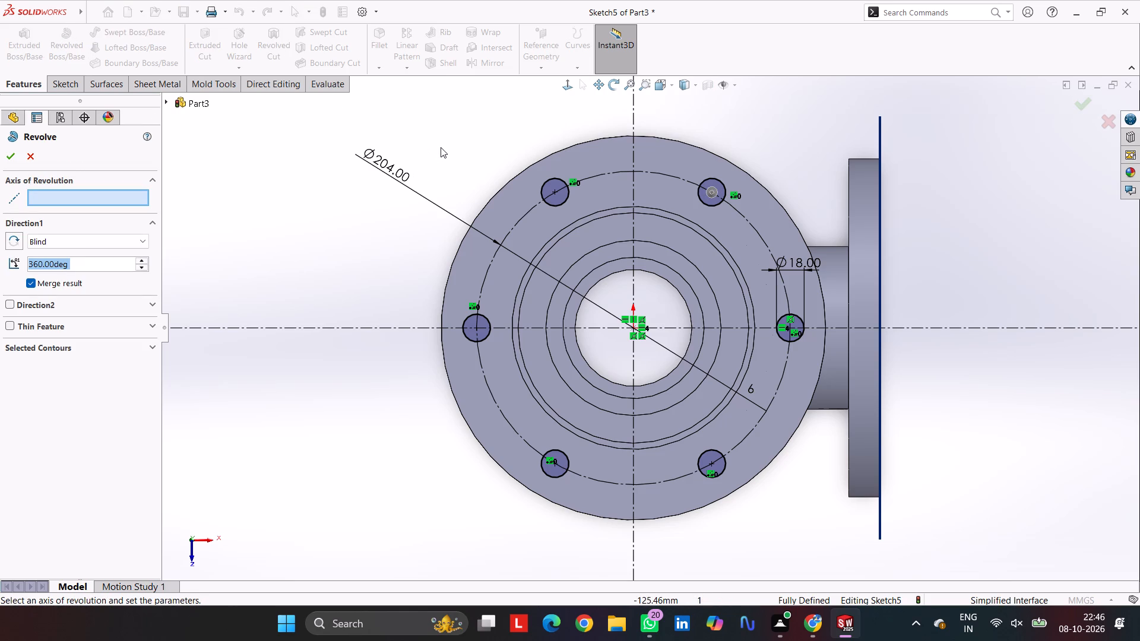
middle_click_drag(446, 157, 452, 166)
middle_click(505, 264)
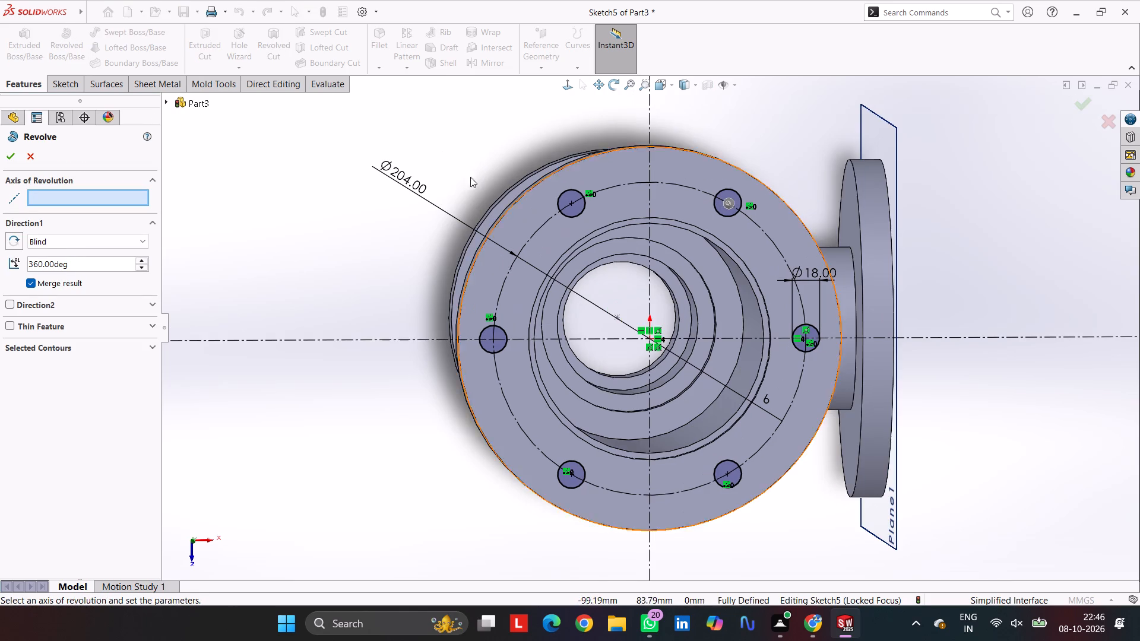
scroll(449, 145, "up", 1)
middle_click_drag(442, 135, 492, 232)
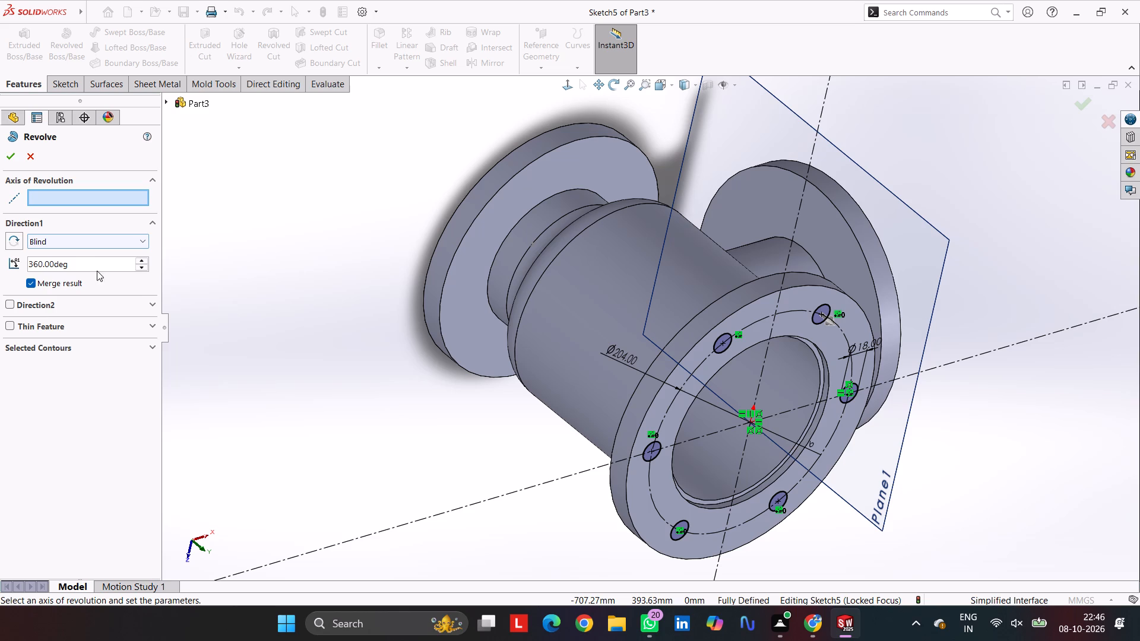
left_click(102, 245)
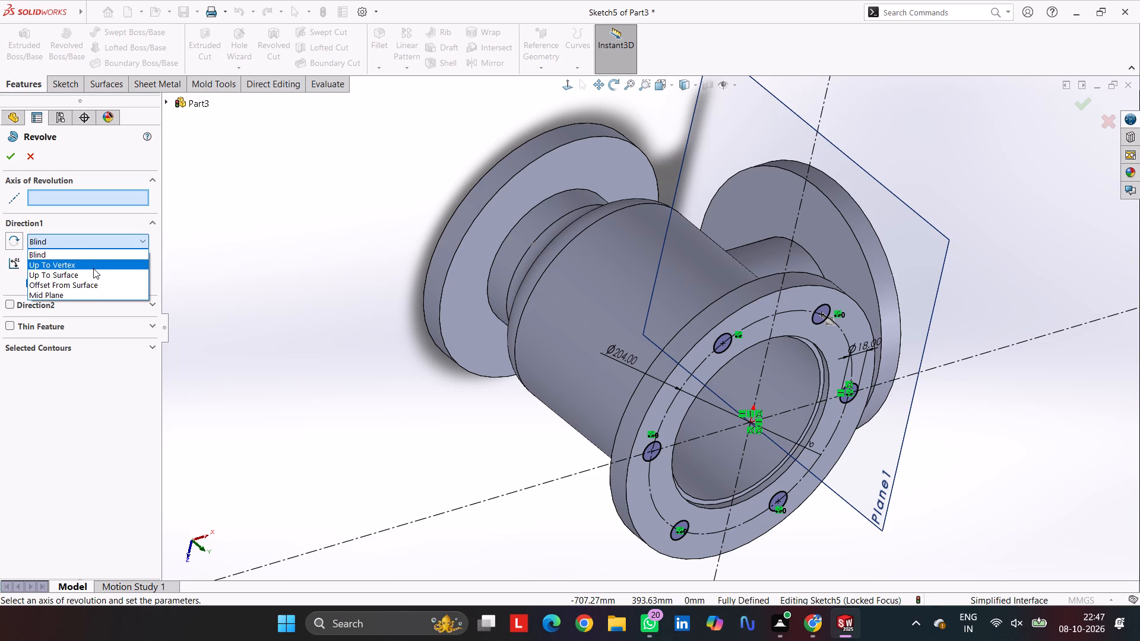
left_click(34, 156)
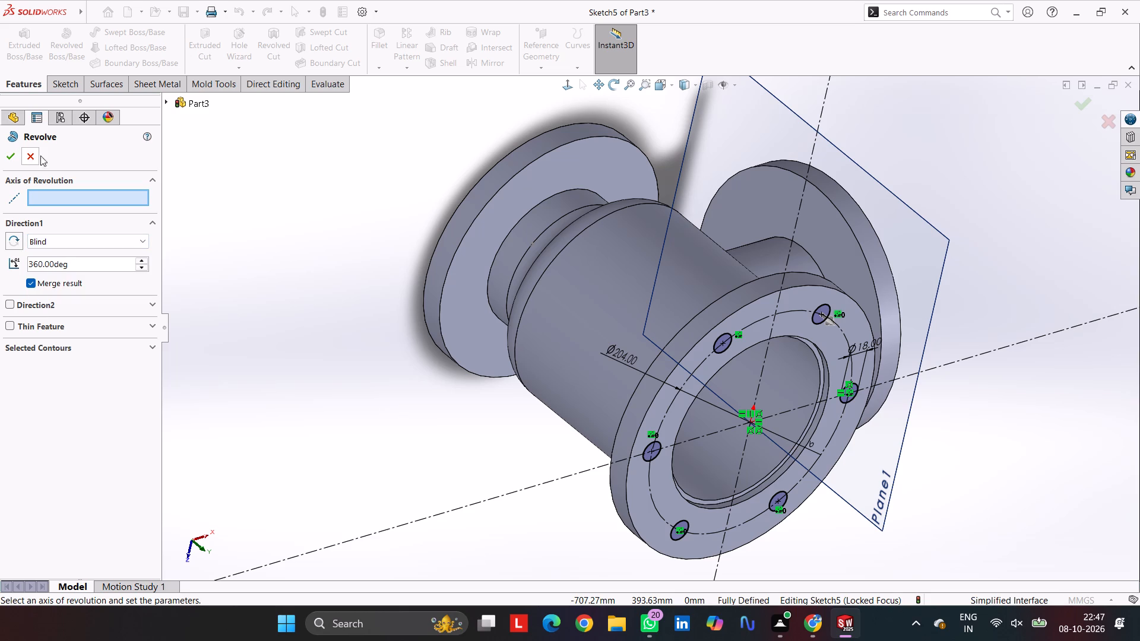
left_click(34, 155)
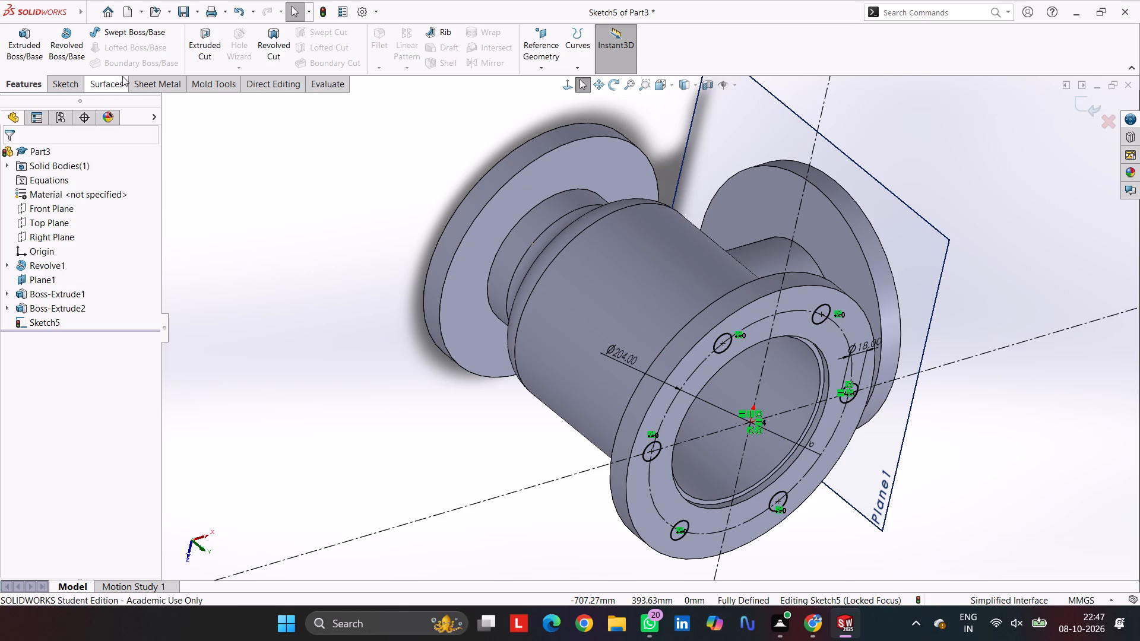
Cut the six 18 mm bolt holes through the top flange with an Extruded Cut from the sketch plane, ending Up To Next.
left_click(211, 42)
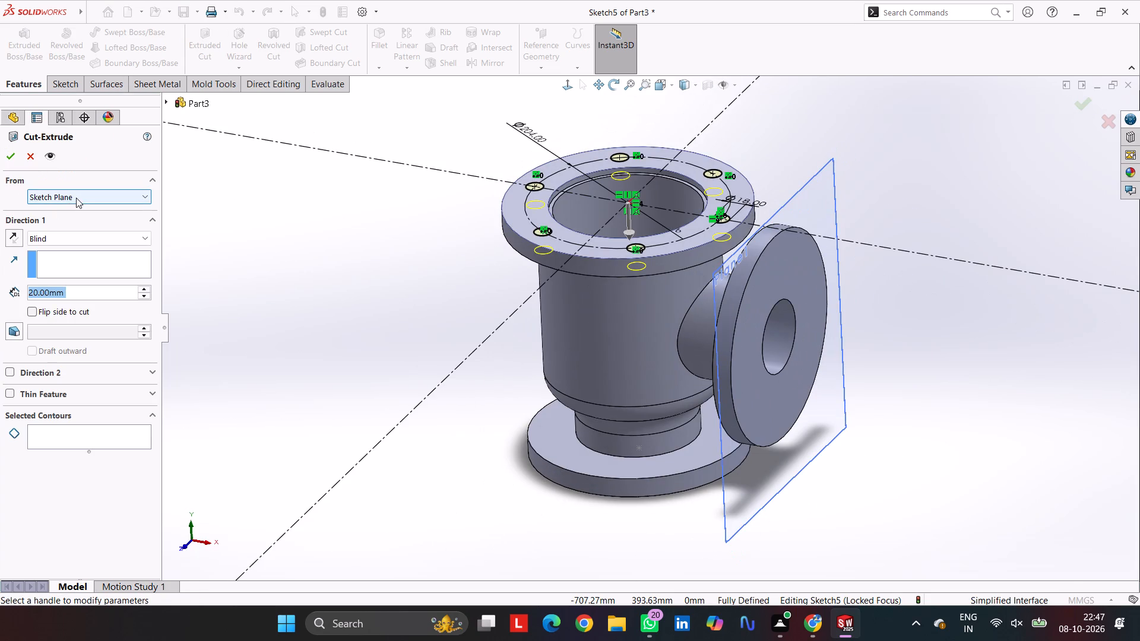
left_click(69, 201)
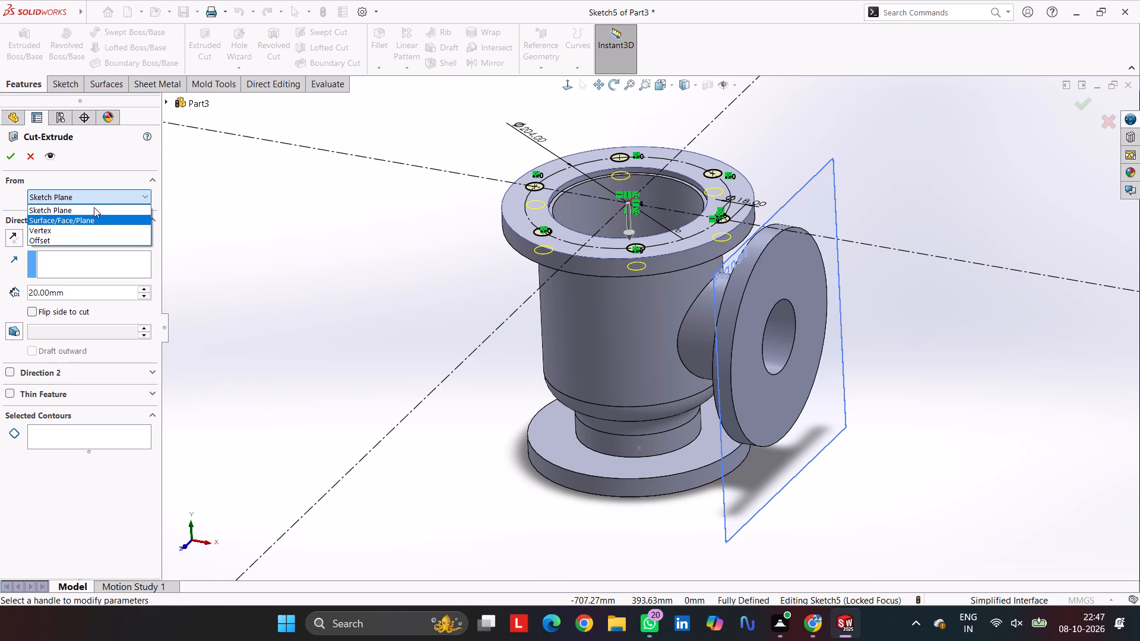
left_click(100, 191)
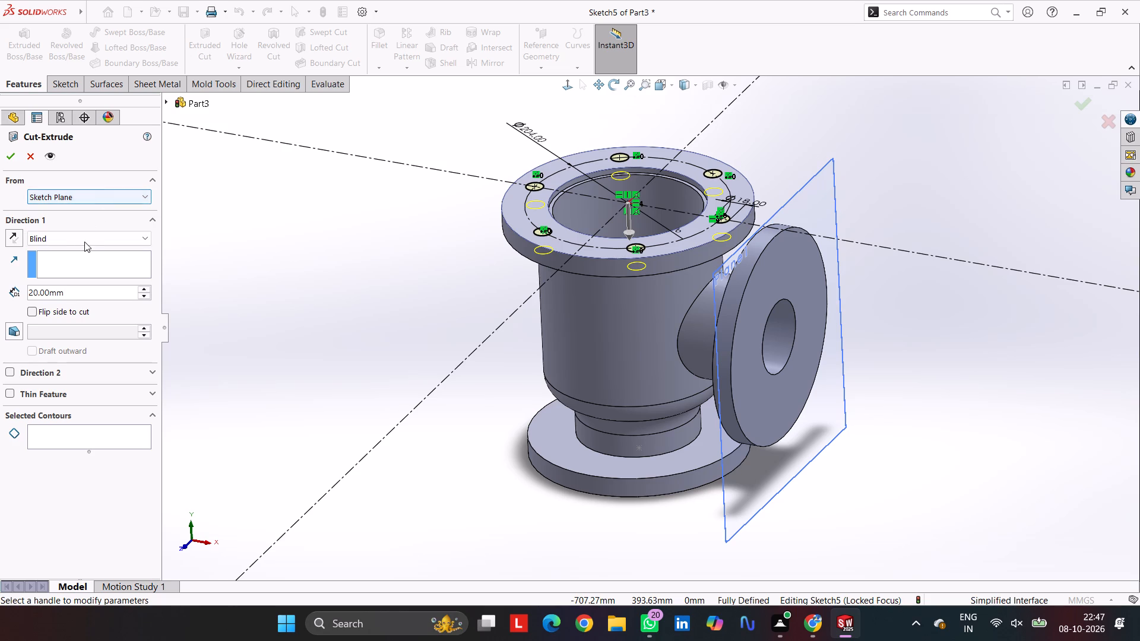
left_click(88, 236)
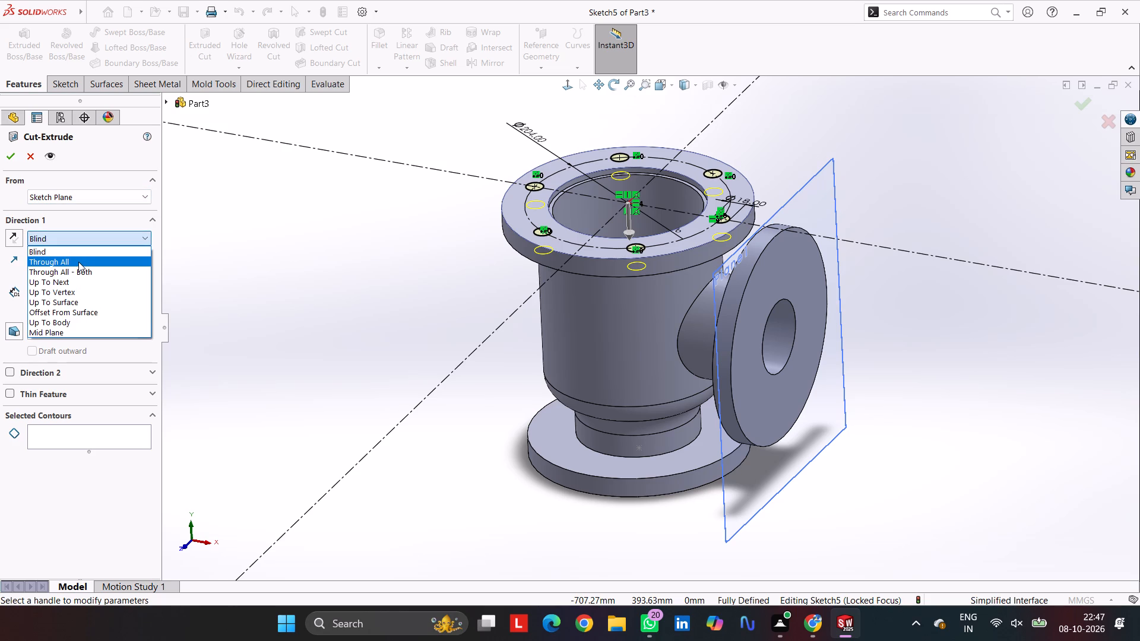
left_click(78, 262)
left_click(90, 234)
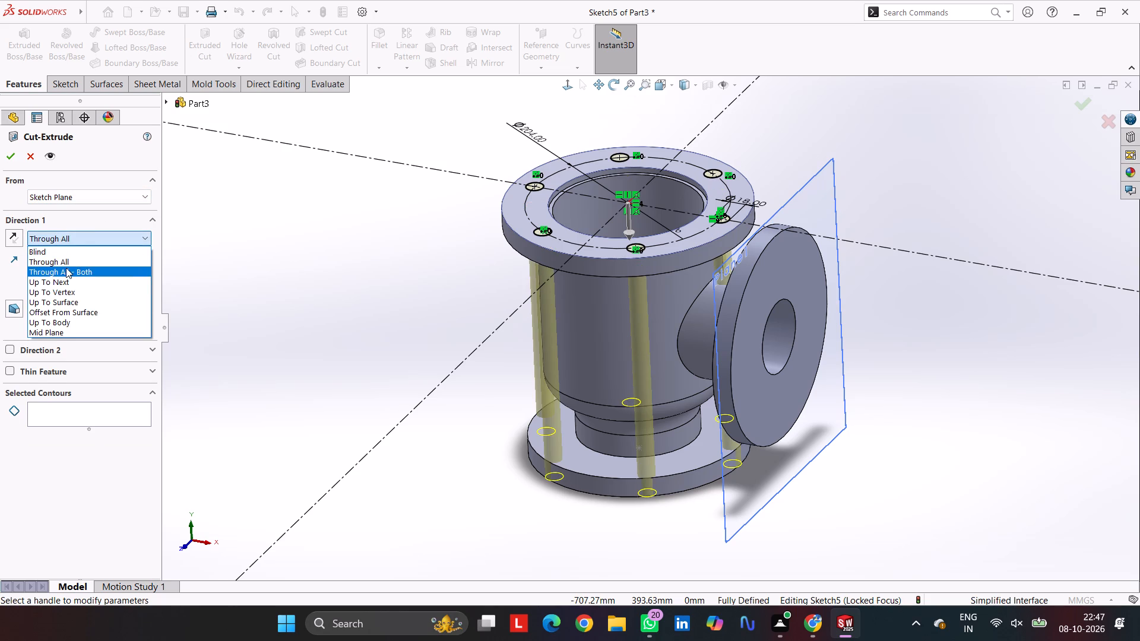
left_click(65, 282)
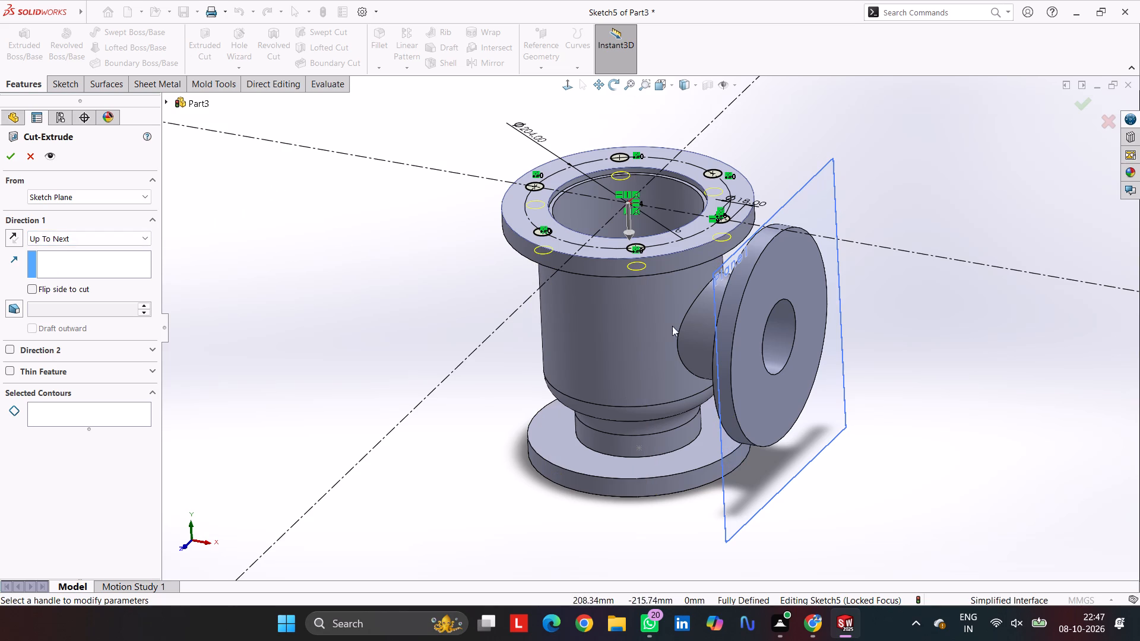
middle_click_drag(344, 231, 446, 190)
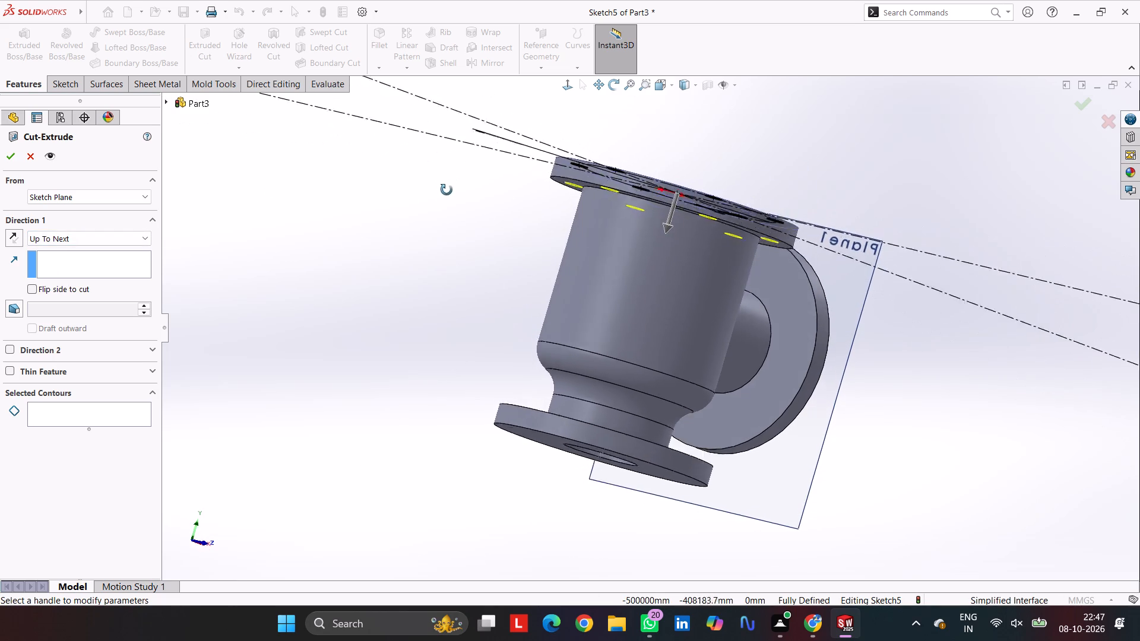
middle_click_drag(446, 190, 444, 189)
scroll(599, 188, "down", 4)
left_click(82, 237)
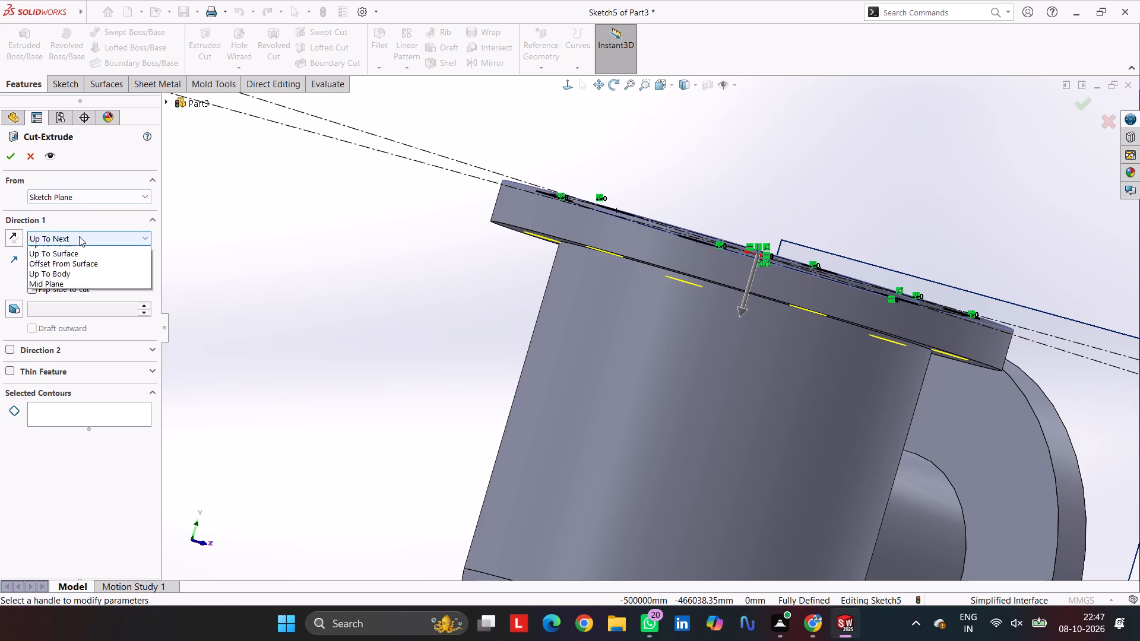
left_click(84, 281)
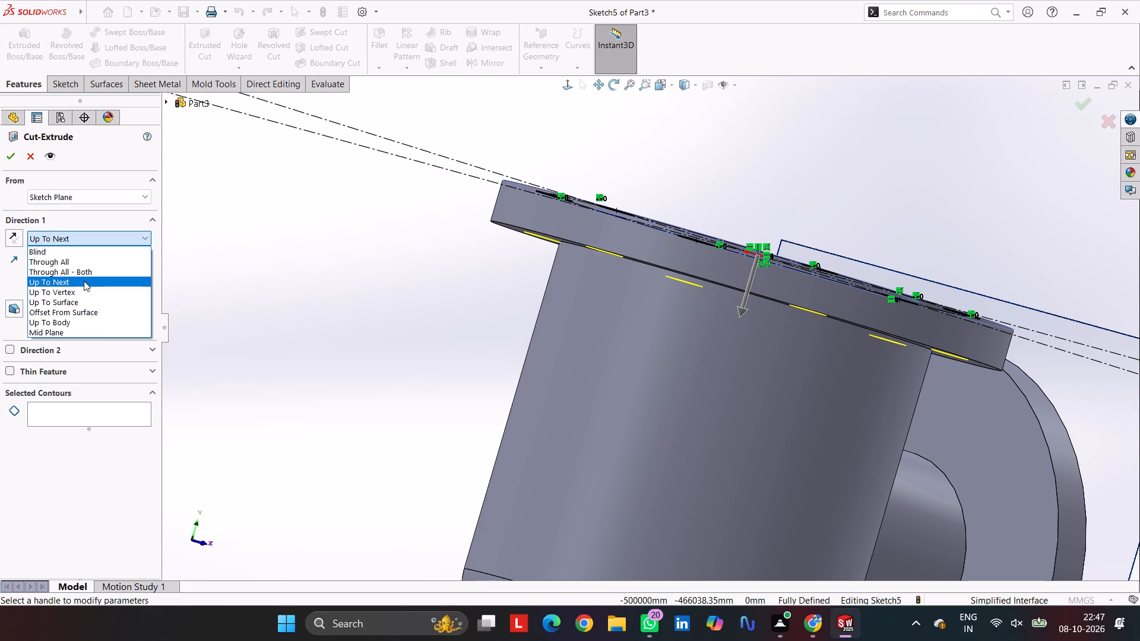
left_click(7, 156)
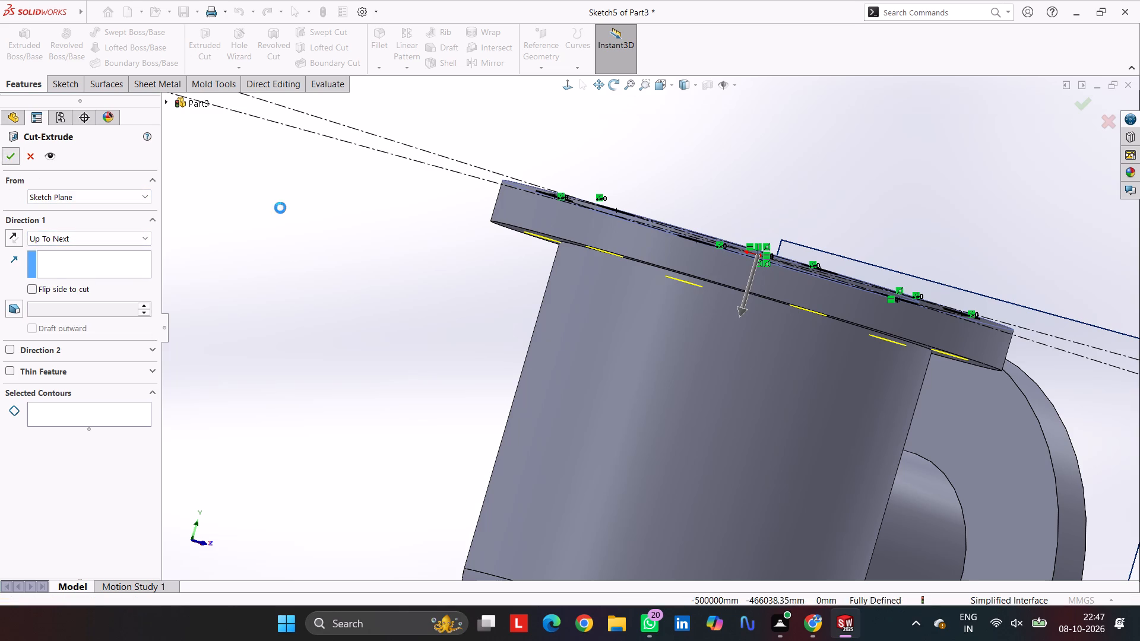
Start a new sketch on the outer face of the bottom flange.
scroll(601, 233, "up", 8)
scroll(754, 231, "up", 1)
middle_click(737, 295)
middle_click_drag(725, 328, 705, 440)
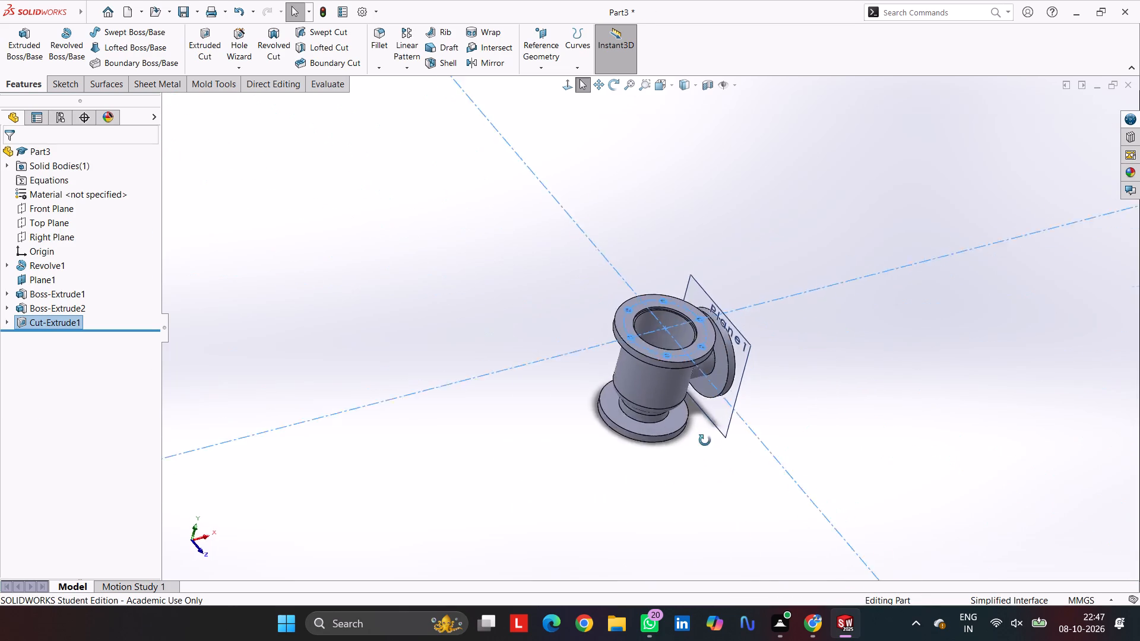
middle_click_drag(705, 440, 680, 459)
scroll(681, 487, "up", 1)
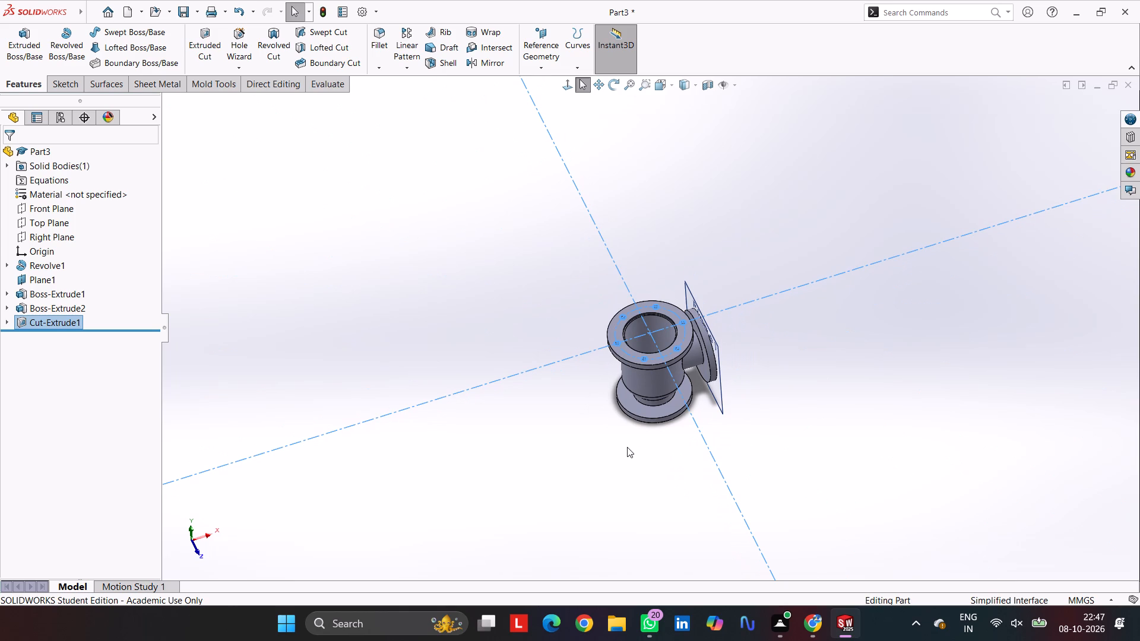
left_click(567, 268)
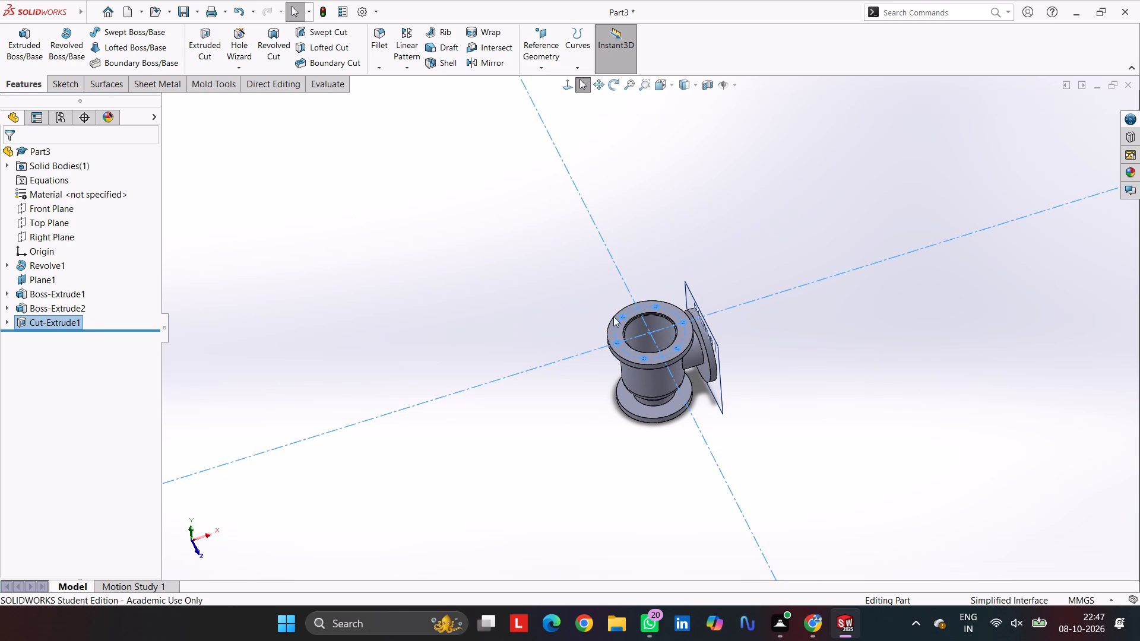
scroll(642, 414, "down", 4)
middle_click_drag(705, 379, 689, 324)
scroll(689, 322, "up", 1)
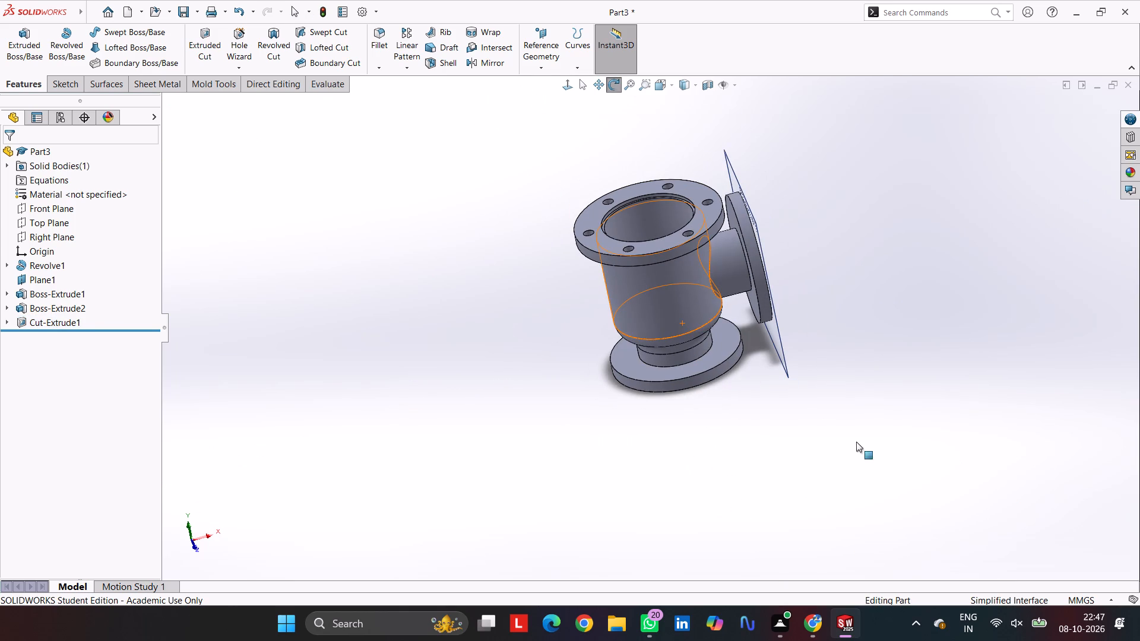
middle_click_drag(772, 439, 768, 431)
middle_click_drag(765, 412, 763, 90)
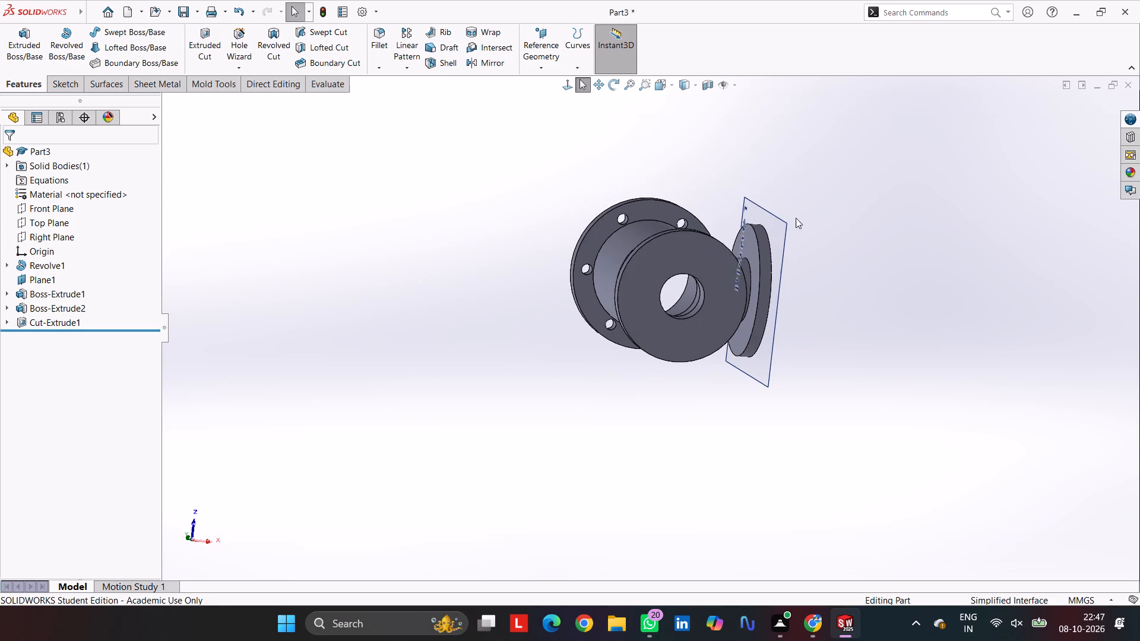
left_click(691, 244)
left_click(737, 212)
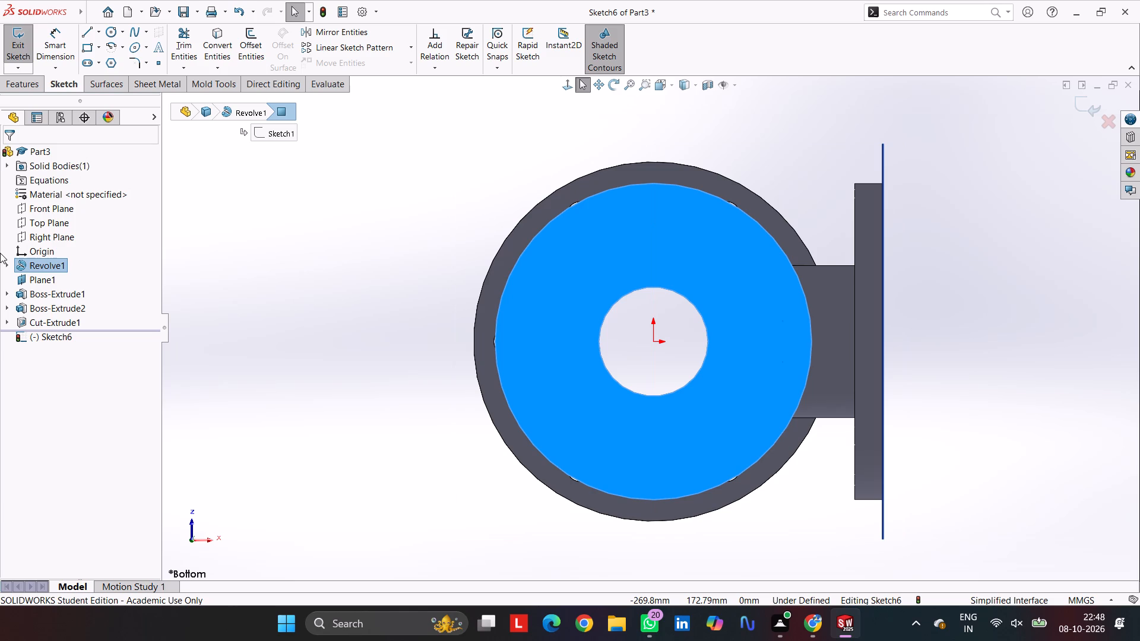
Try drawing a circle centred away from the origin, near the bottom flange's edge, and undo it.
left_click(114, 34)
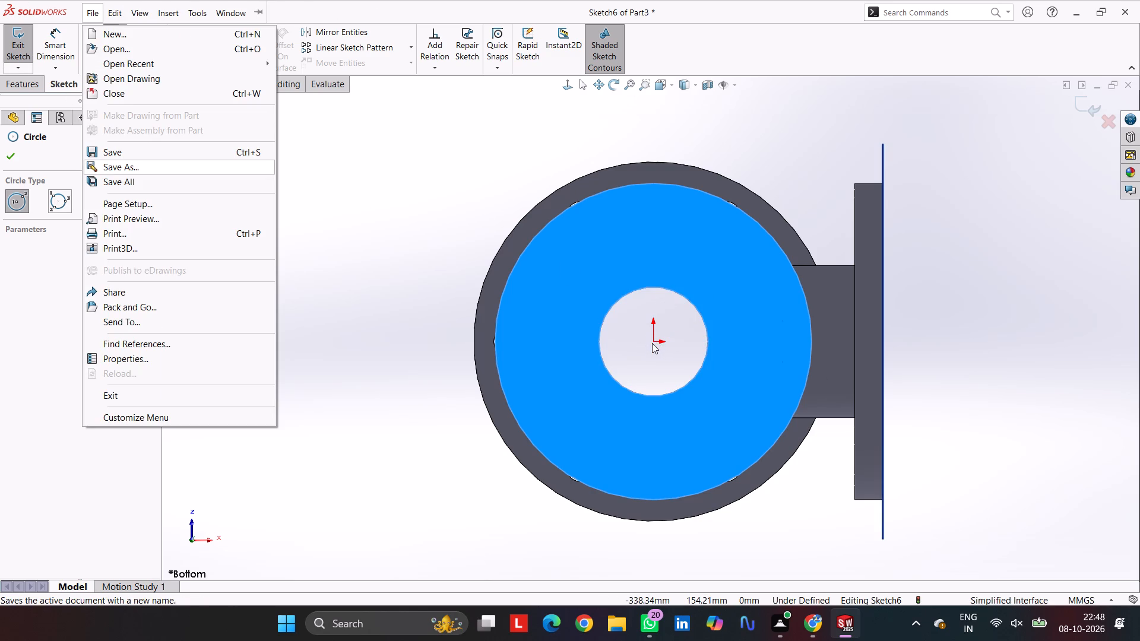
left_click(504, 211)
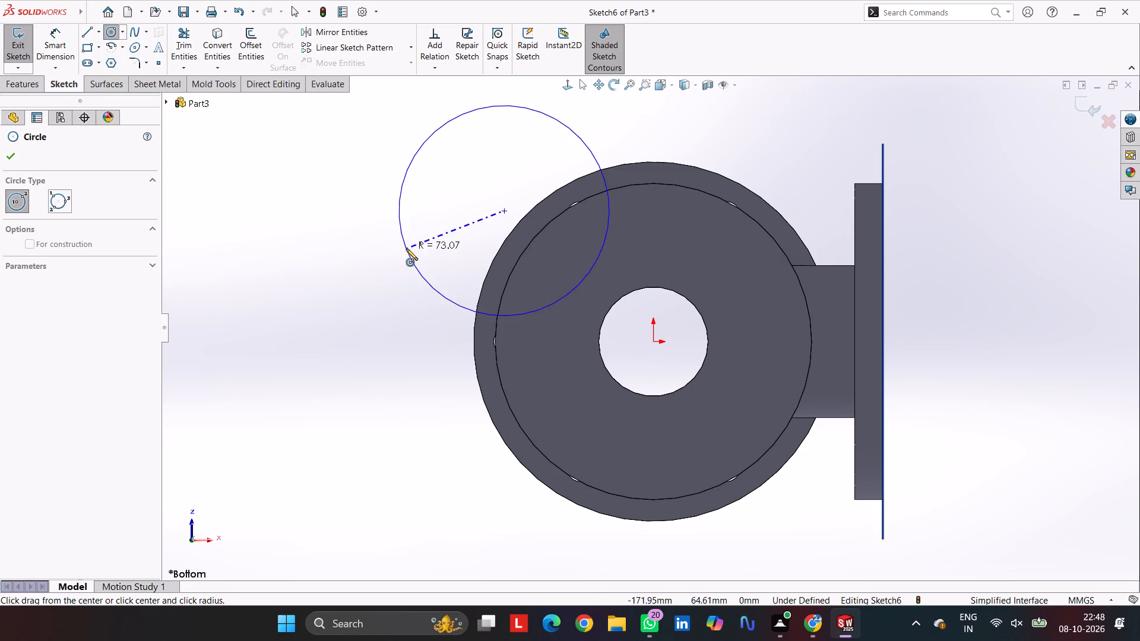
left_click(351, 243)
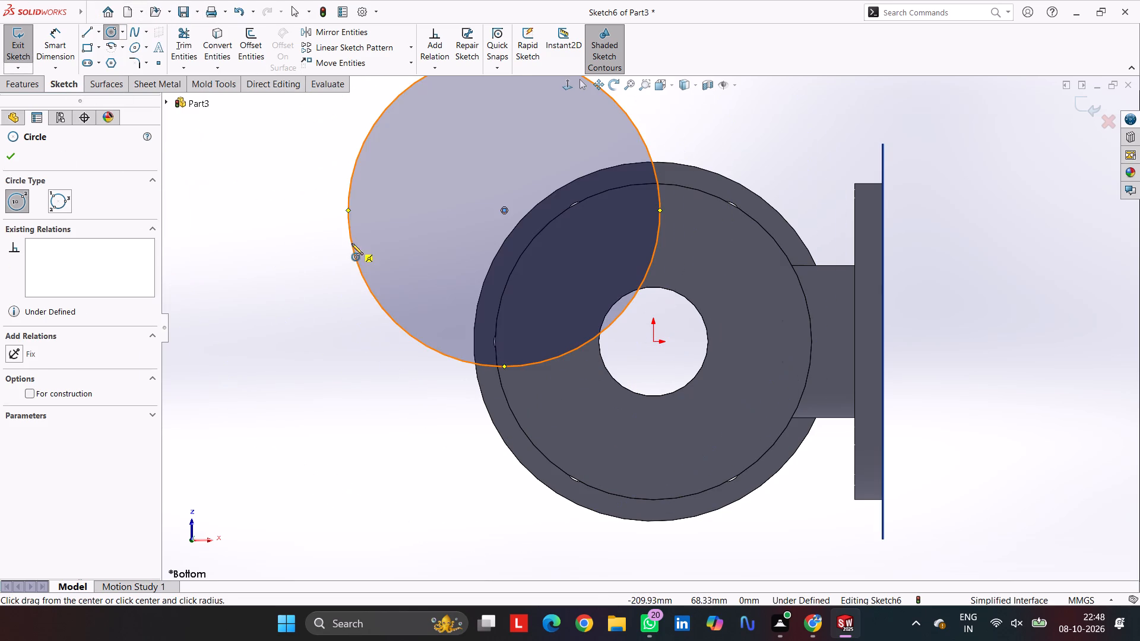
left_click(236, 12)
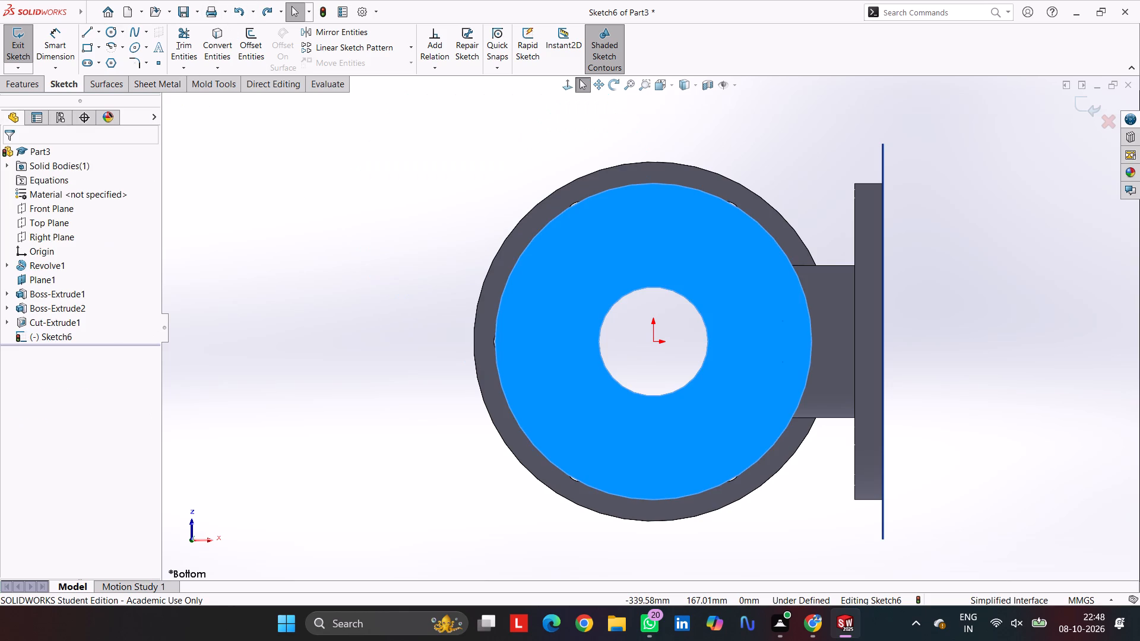
Draw a circle about 154 mm in diameter centred on the origin of the bottom flange face.
left_click(113, 32)
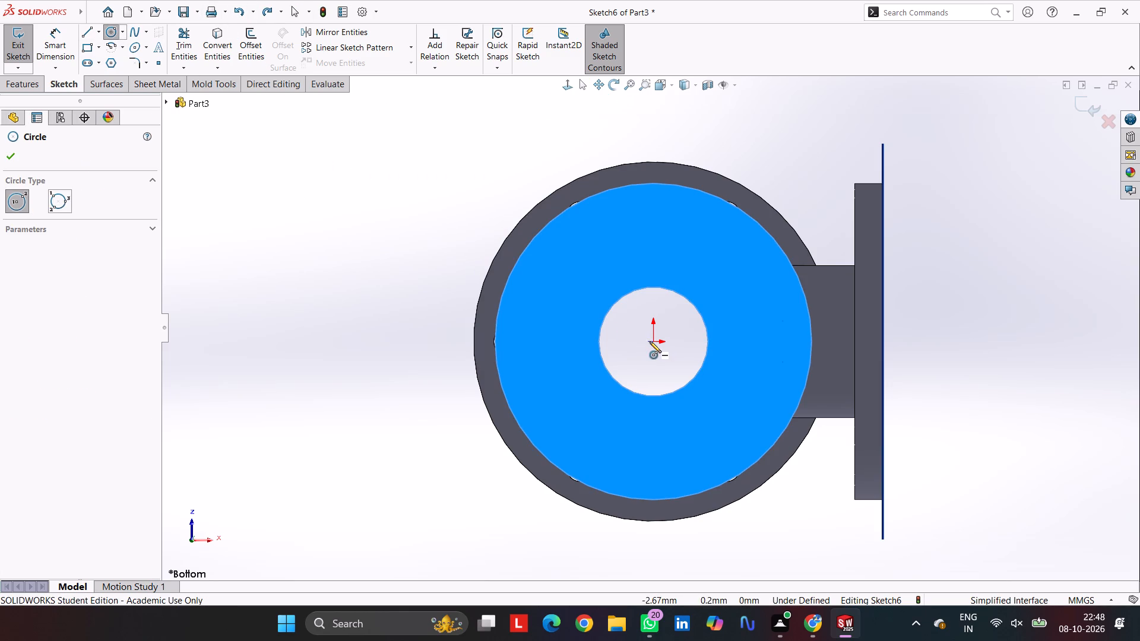
left_click(654, 343)
left_click(714, 434)
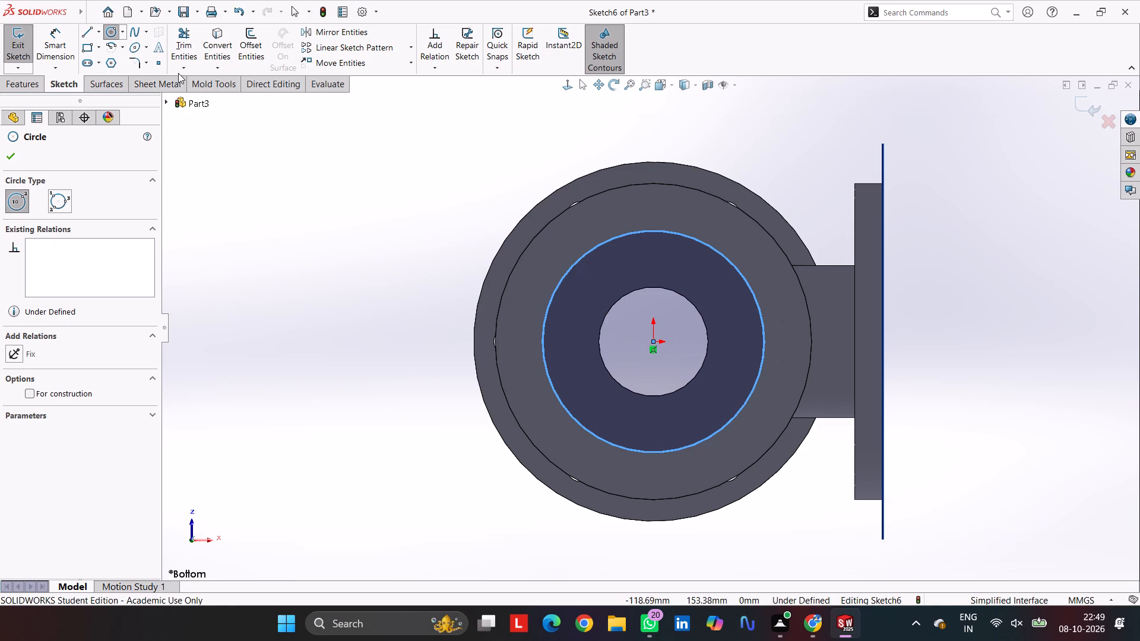
Dimension the bottom flange circle's diameter as 180 mm.
left_click(59, 34)
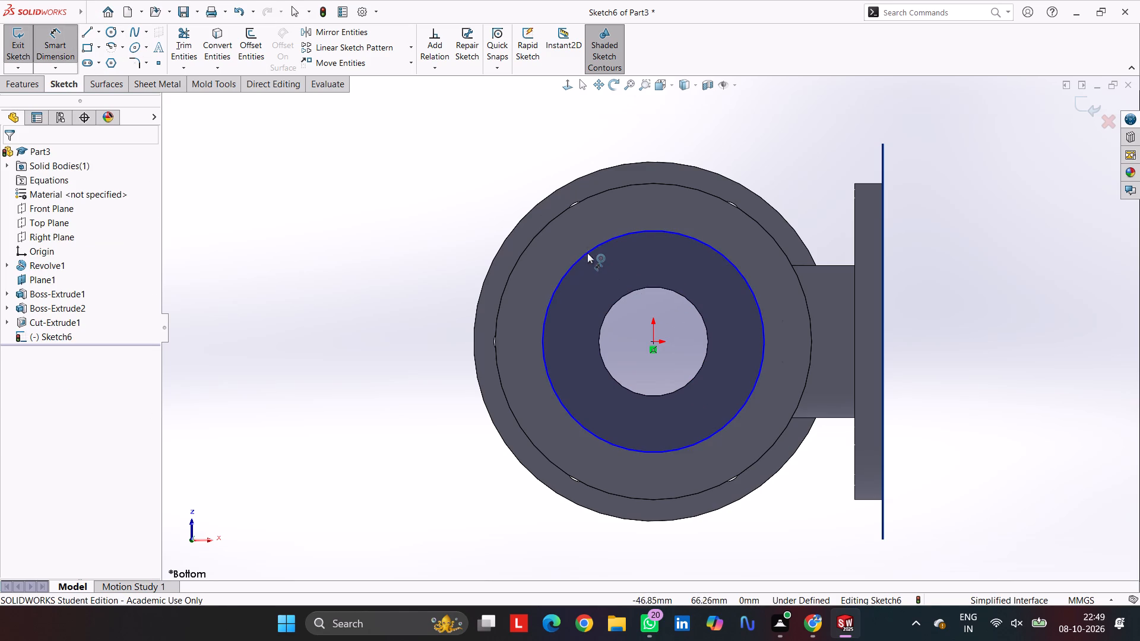
left_click(589, 256)
left_click(389, 223)
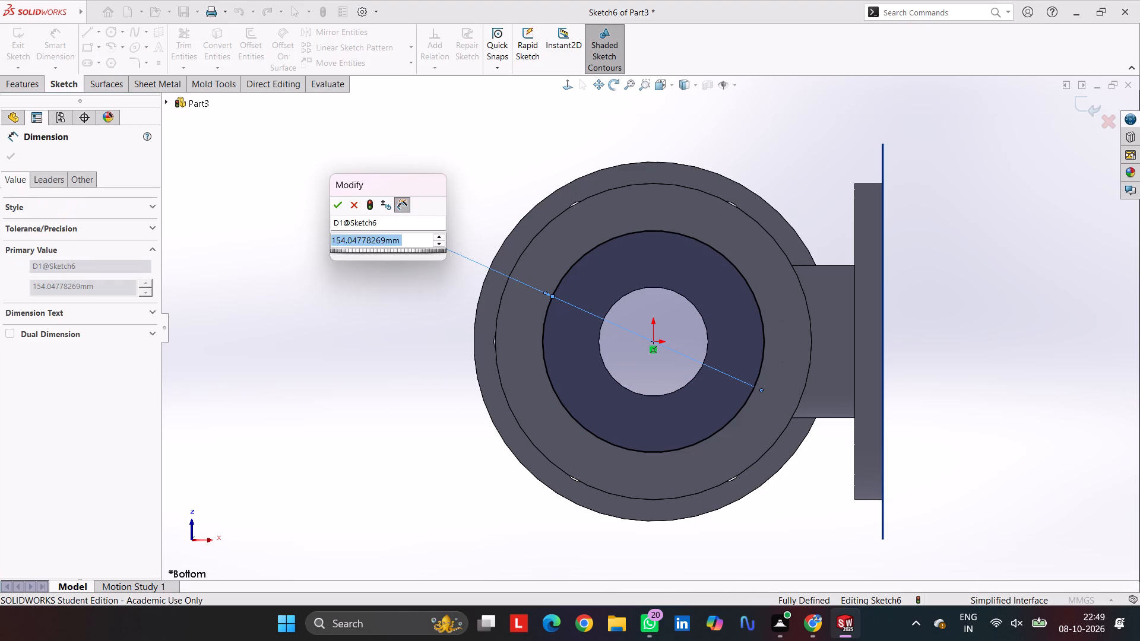
key("1")
type("80")
key("Return")
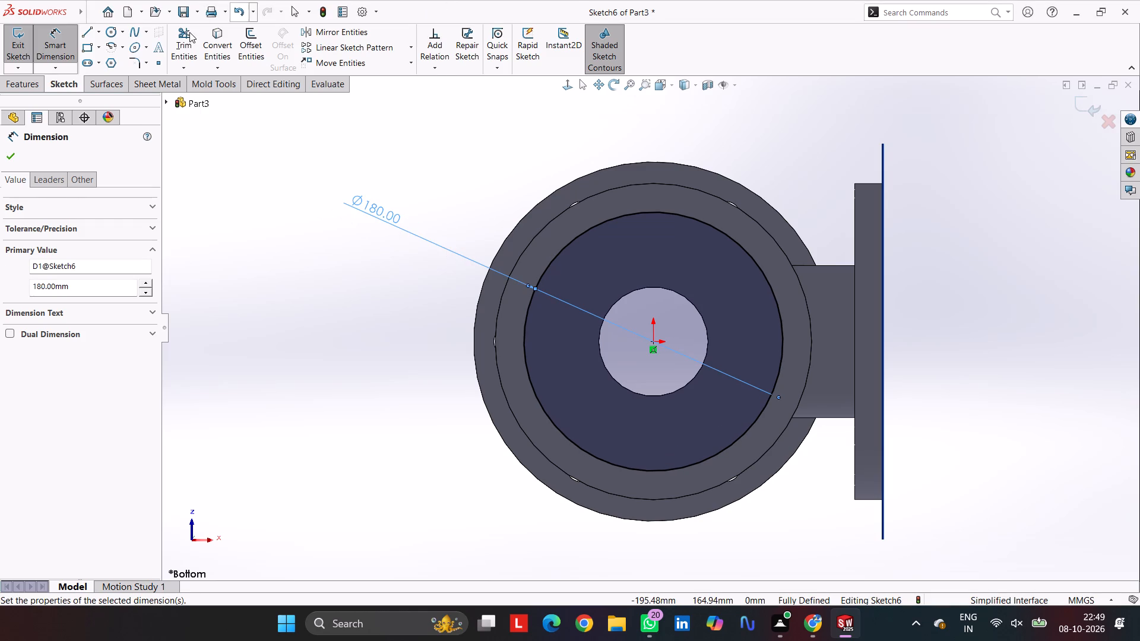
Convert the 180 mm circle on the bottom flange face to construction geometry.
left_click(598, 228)
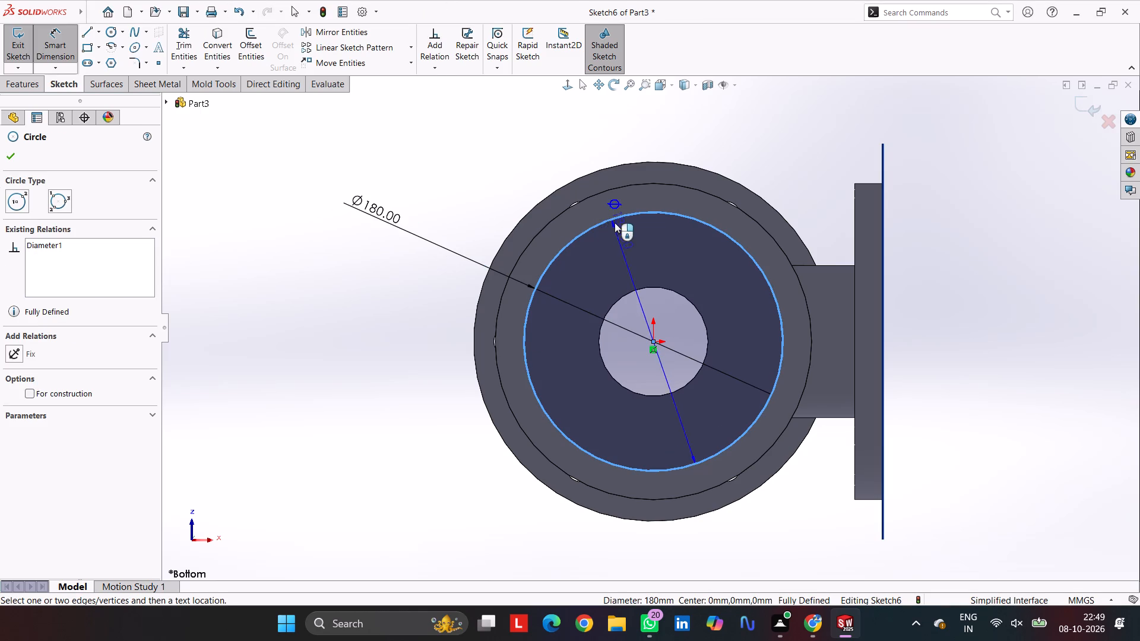
left_click(53, 47)
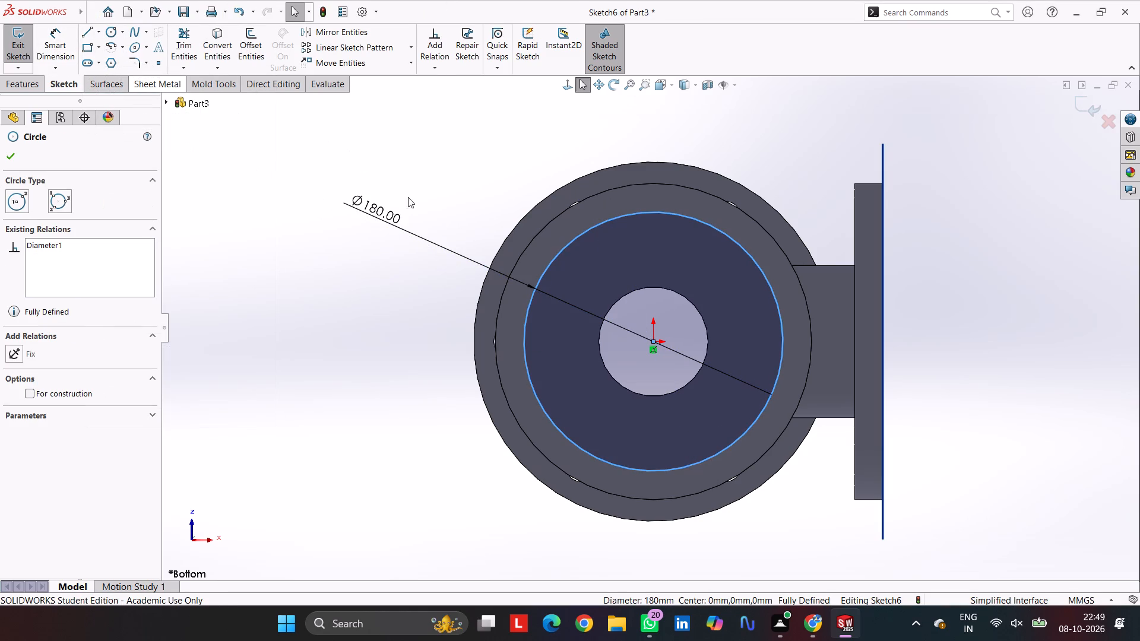
left_click(593, 231)
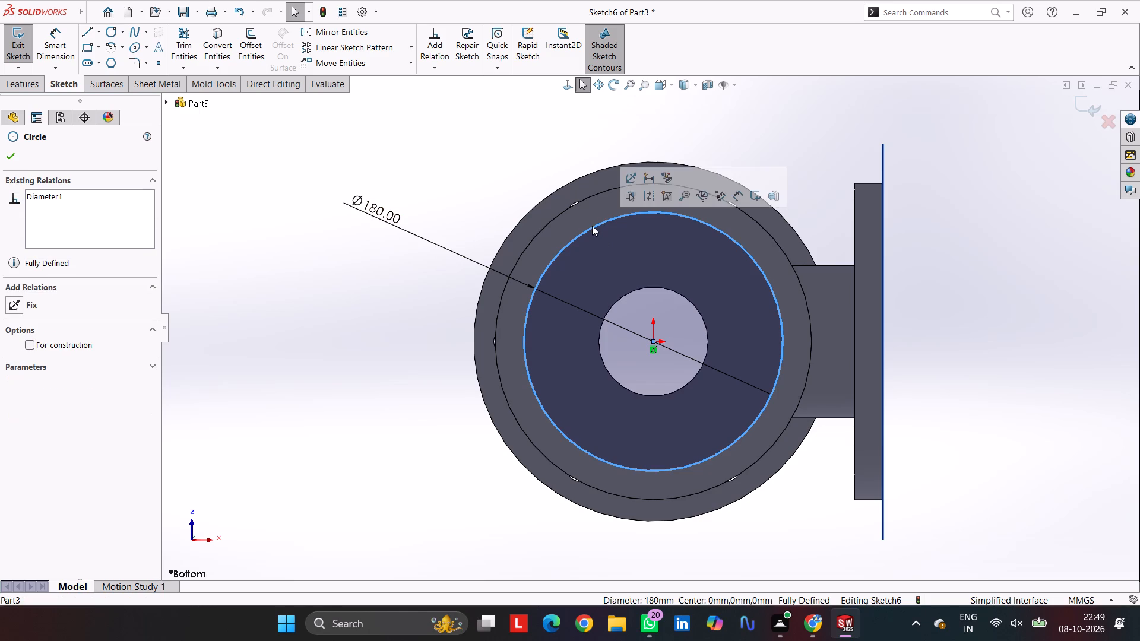
left_click(649, 197)
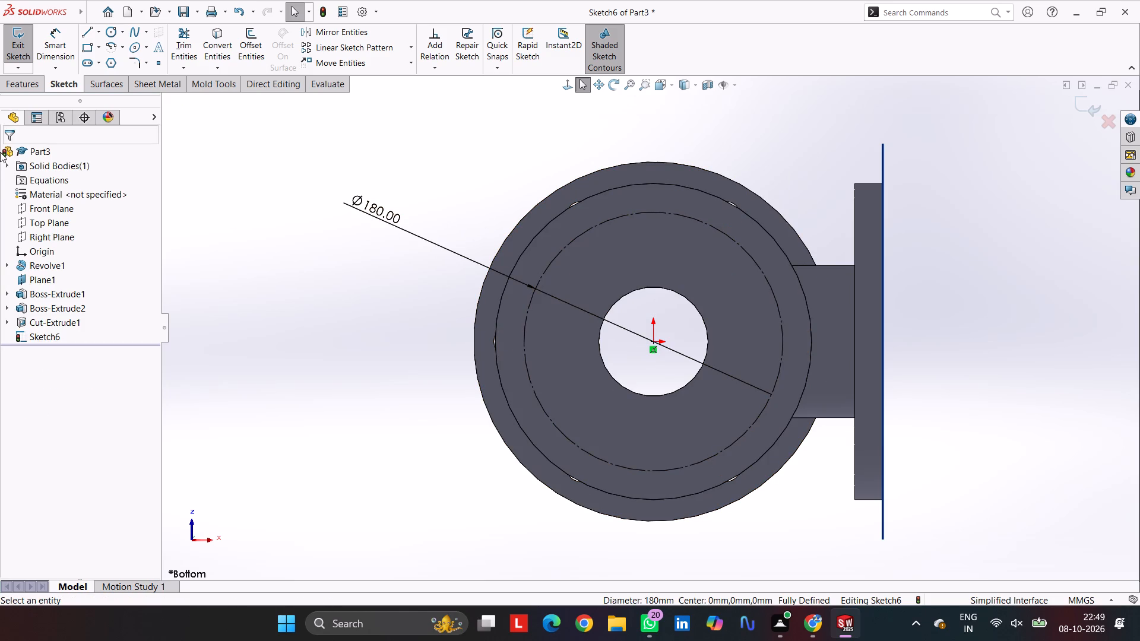
Draw a horizontal, infinite-length construction line through the origin of the bottom flange sketch.
left_click(62, 31)
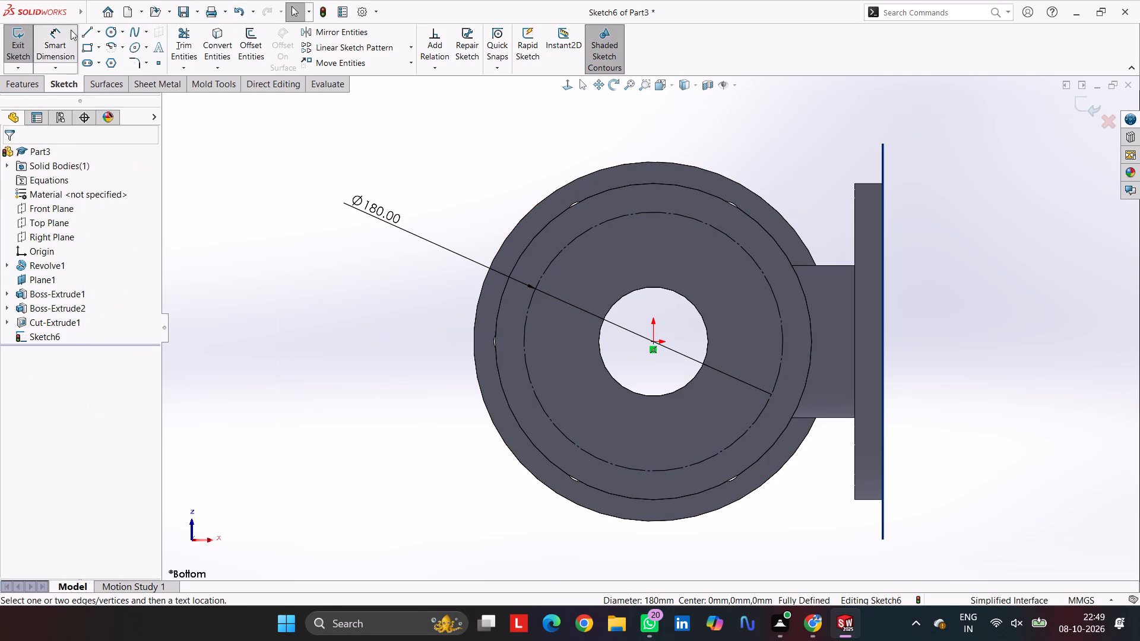
left_click(91, 31)
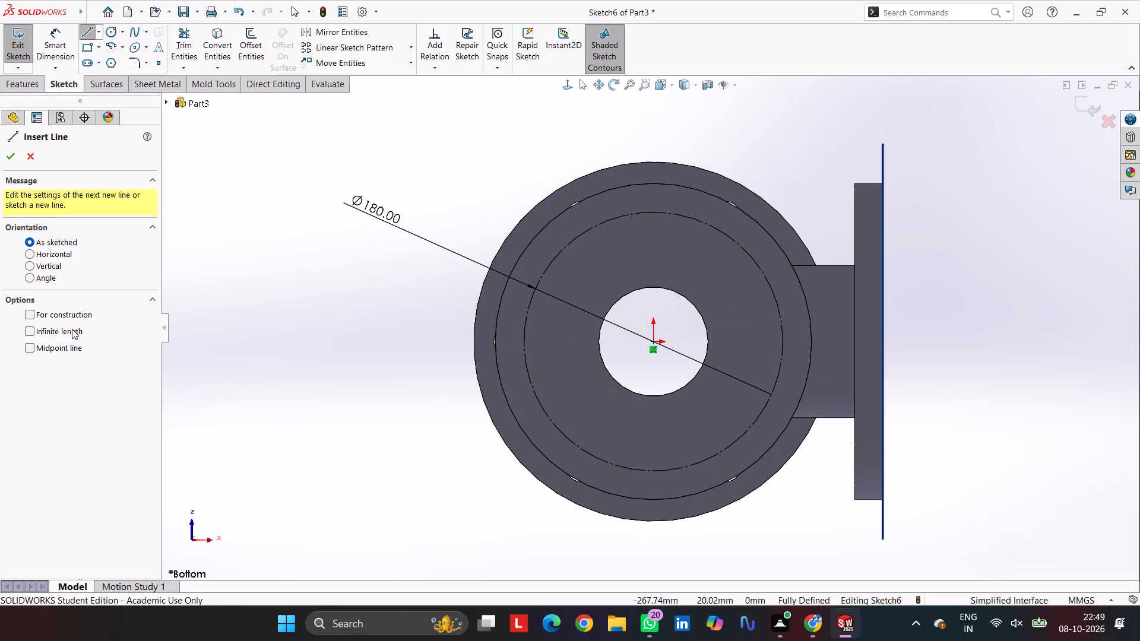
left_click(72, 329)
left_click(57, 309)
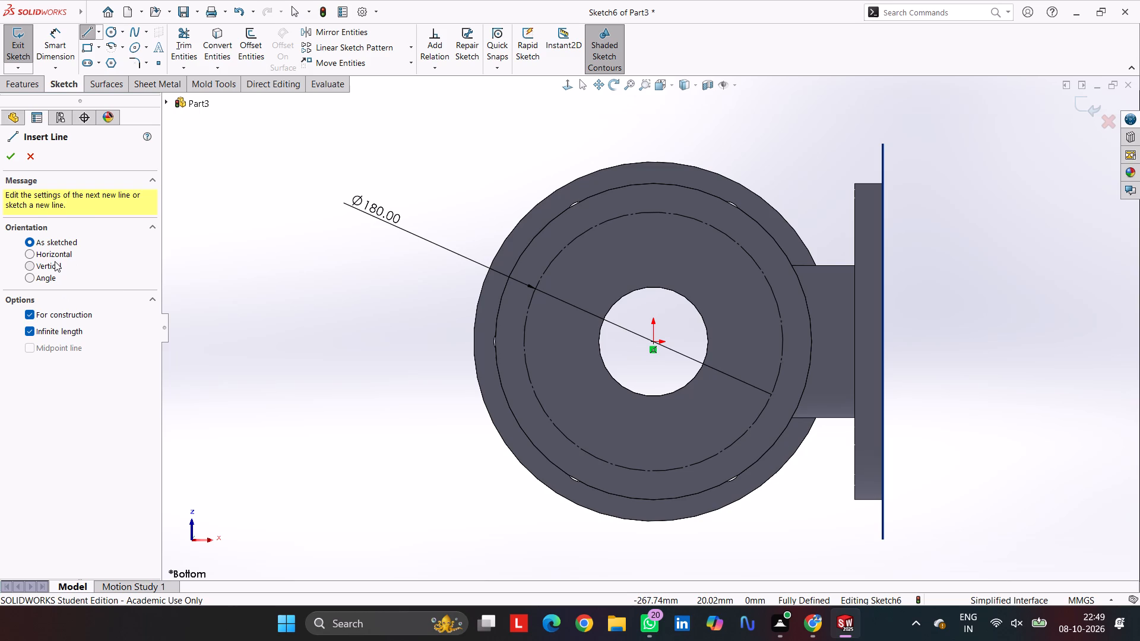
left_click(55, 262)
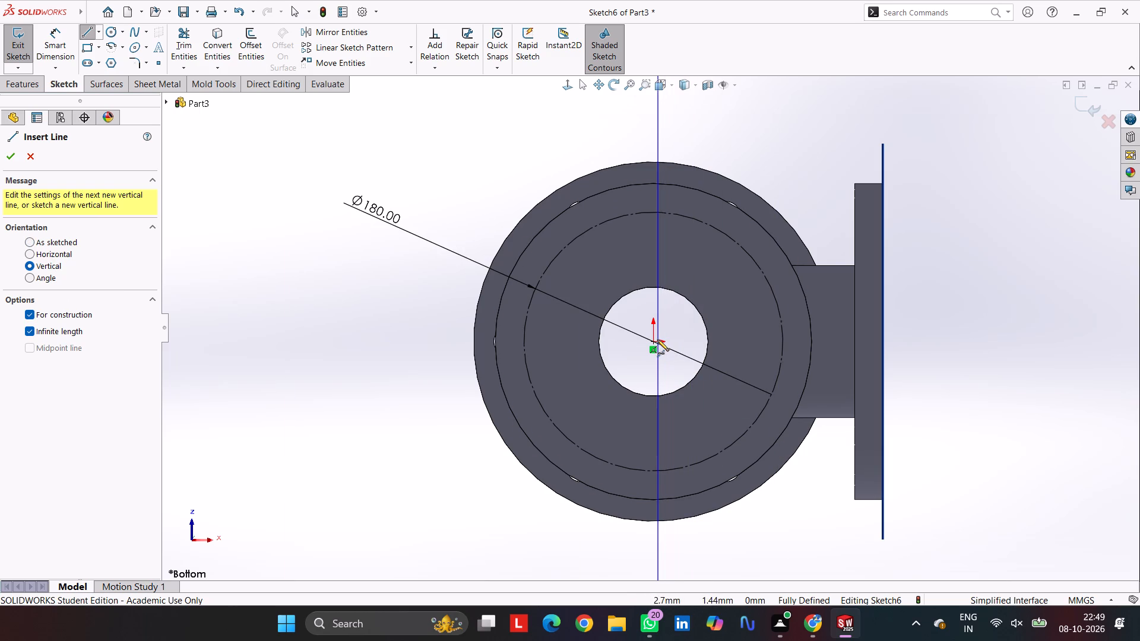
left_click(61, 252)
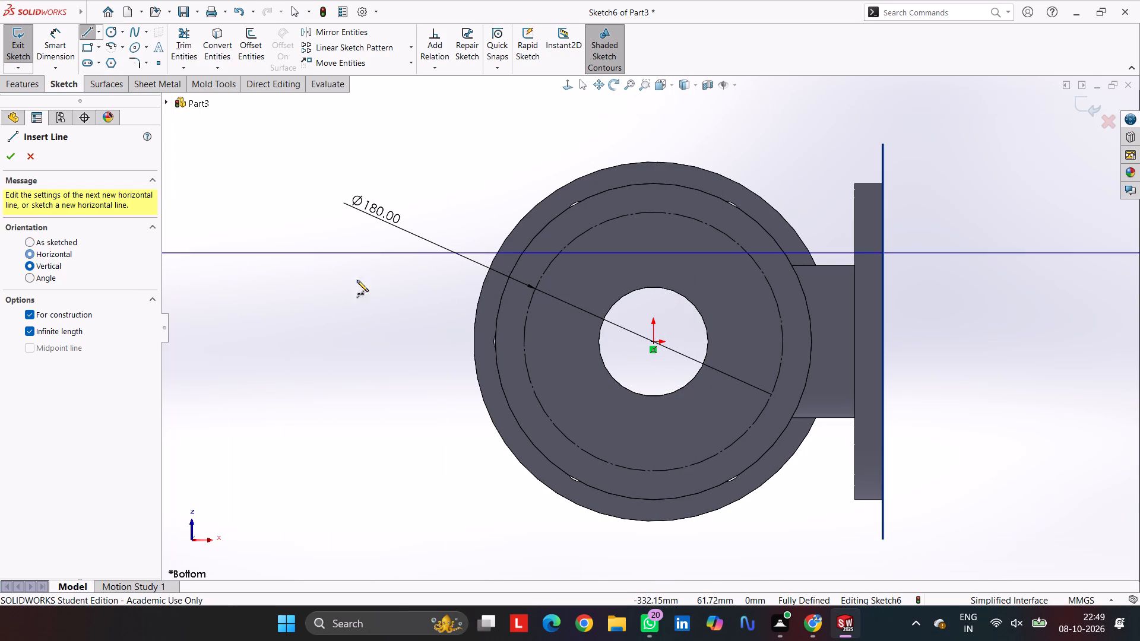
left_click(653, 341)
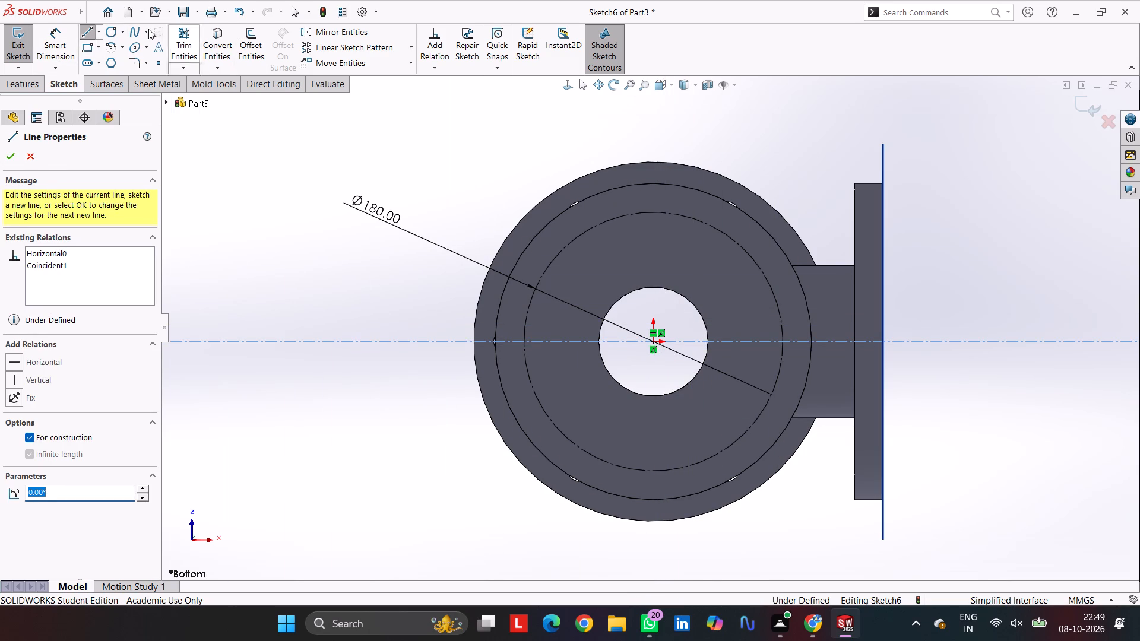
Draw a bolt-hole circle about 32 mm in diameter where the horizontal construction line meets the 180 mm circle on the side branch's side.
left_click(110, 30)
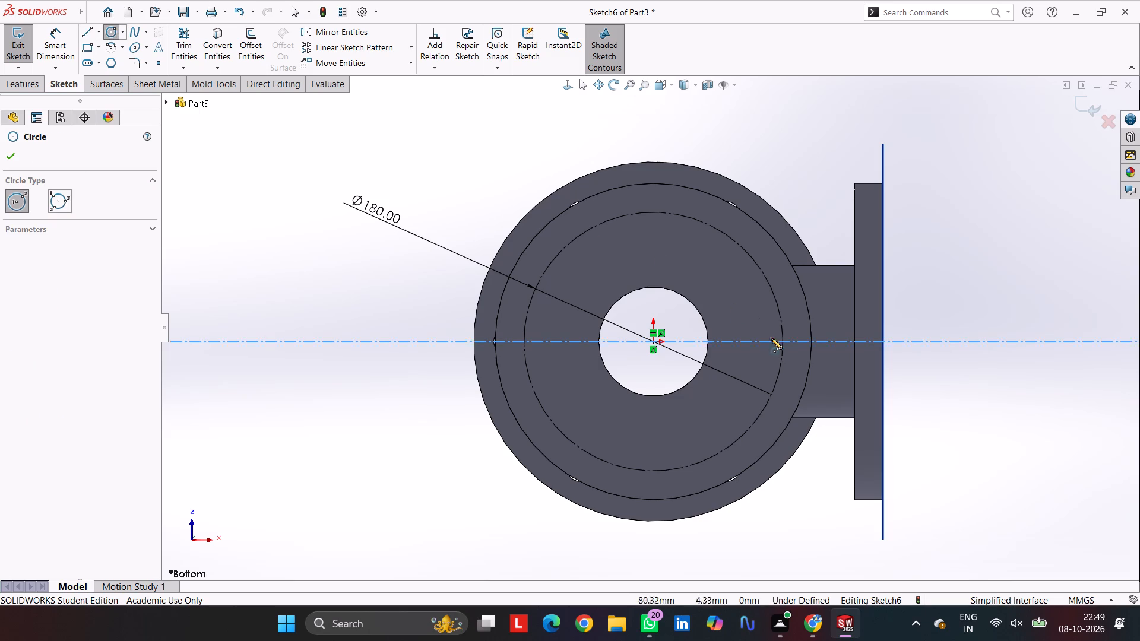
left_click(783, 342)
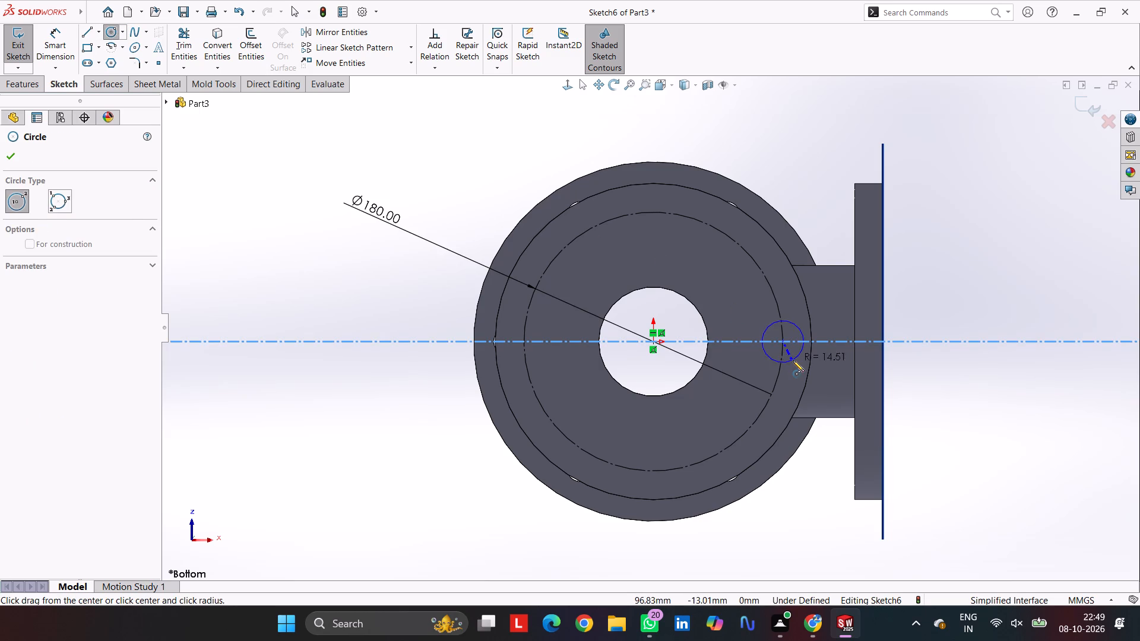
left_click(793, 362)
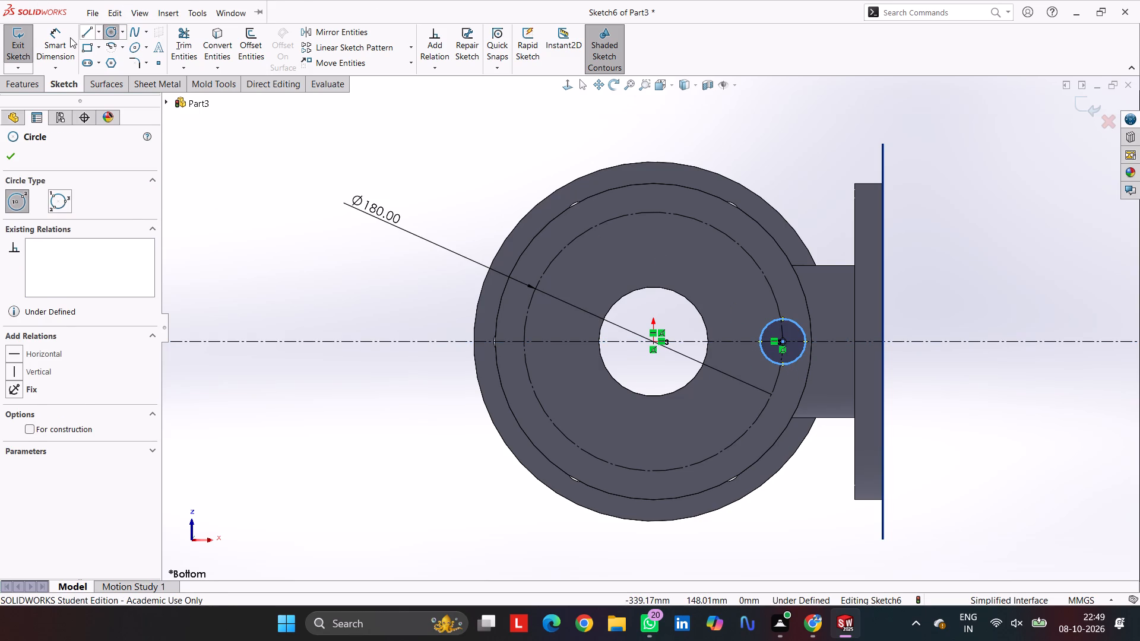
Dimension the bolt-hole circle's diameter as 18.5 mm.
left_click(69, 39)
left_click(776, 322)
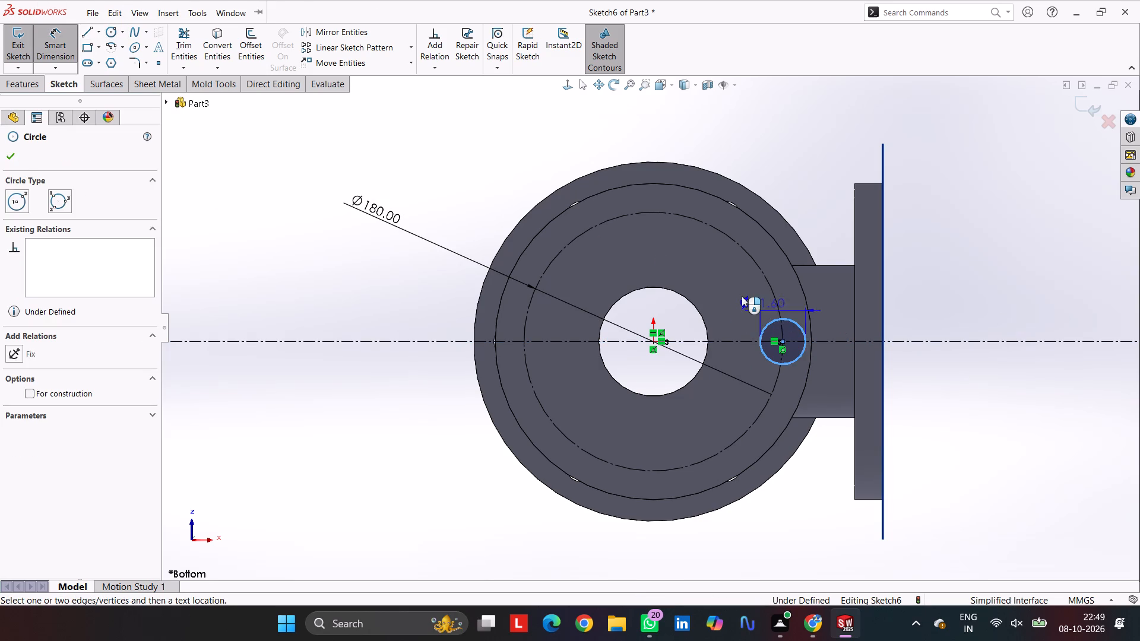
left_click(739, 292)
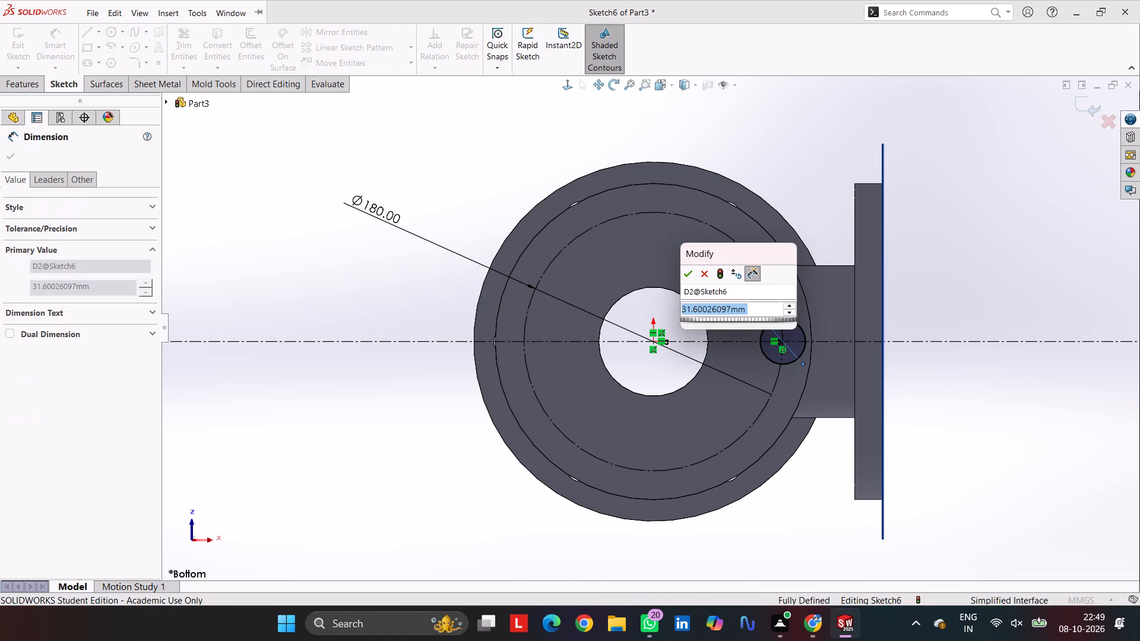
key("1")
type("8.5")
key("Return")
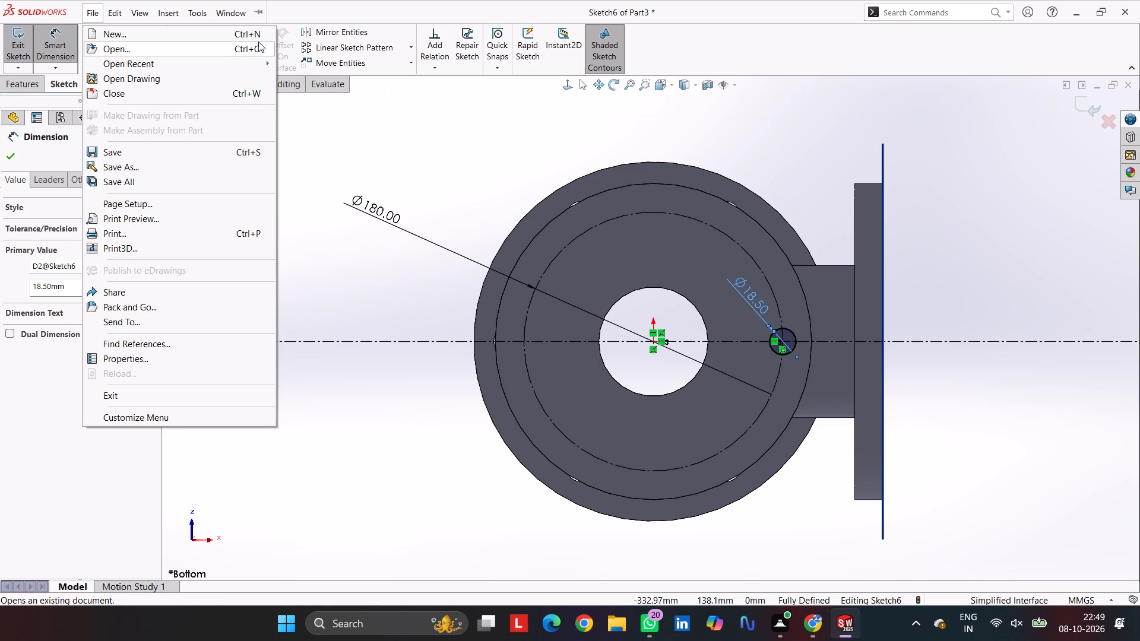
Create a circular sketch pattern of the 18.5 mm circle about the origin with 6 equally spaced instances over 360 degrees.
left_click(407, 43)
left_click(413, 48)
left_click(402, 80)
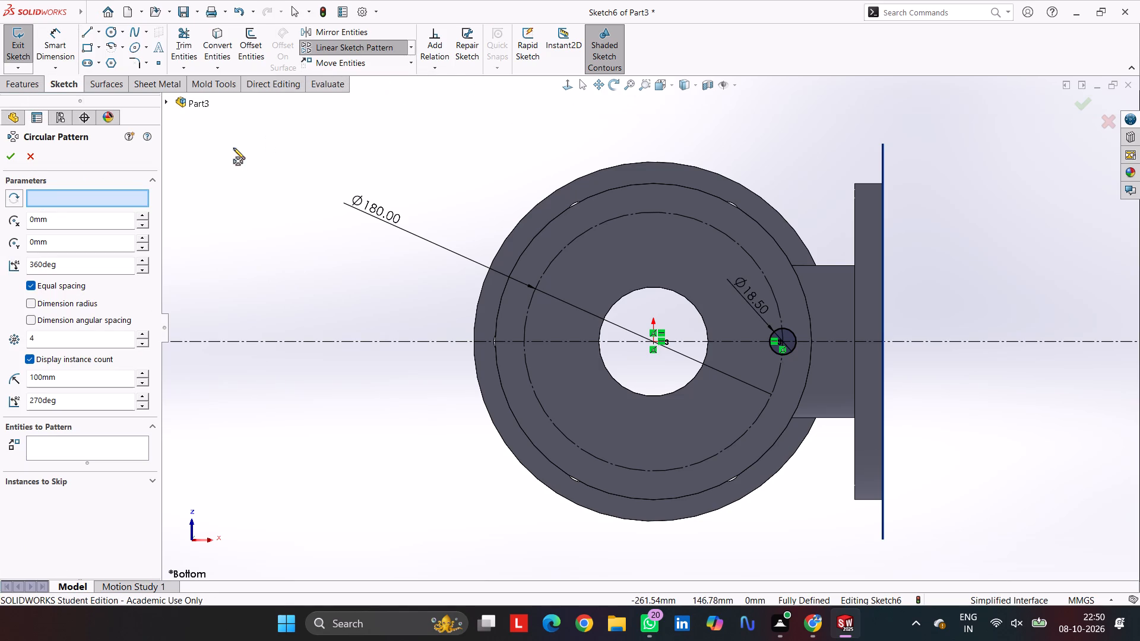
left_click(652, 341)
left_click(784, 328)
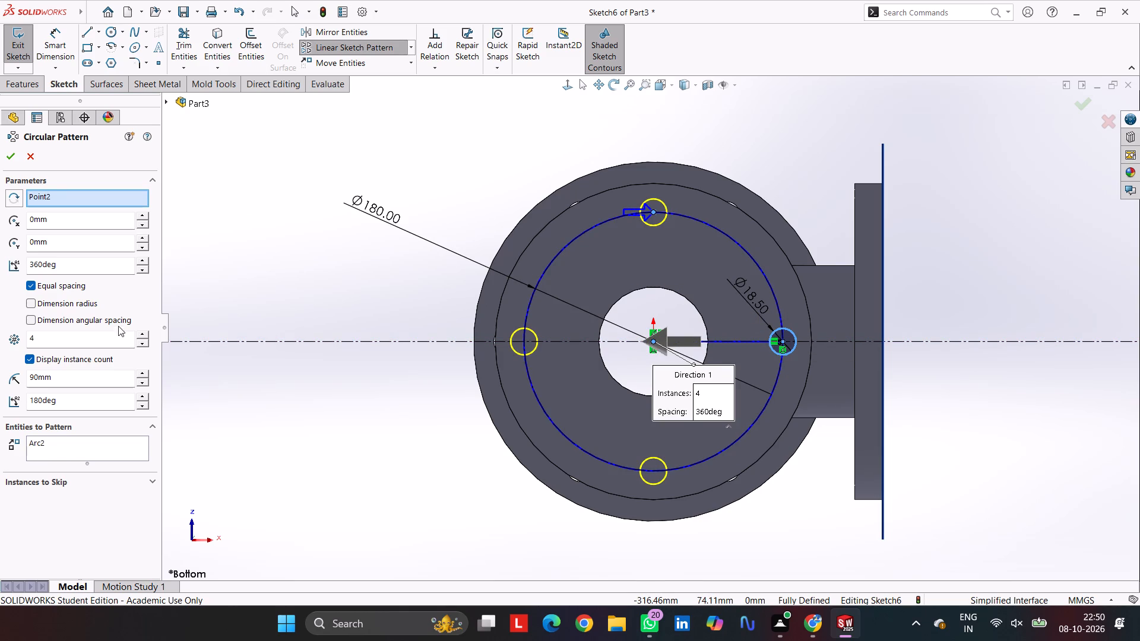
left_click_drag(85, 342, 0, 347)
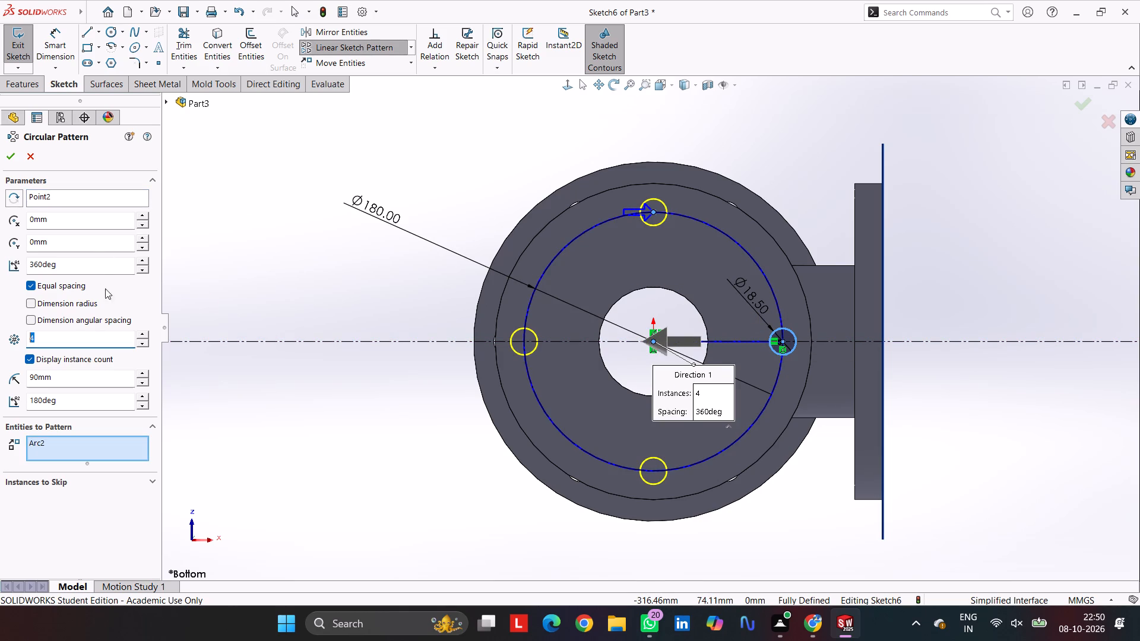
key("6")
key("Return")
key("Return")
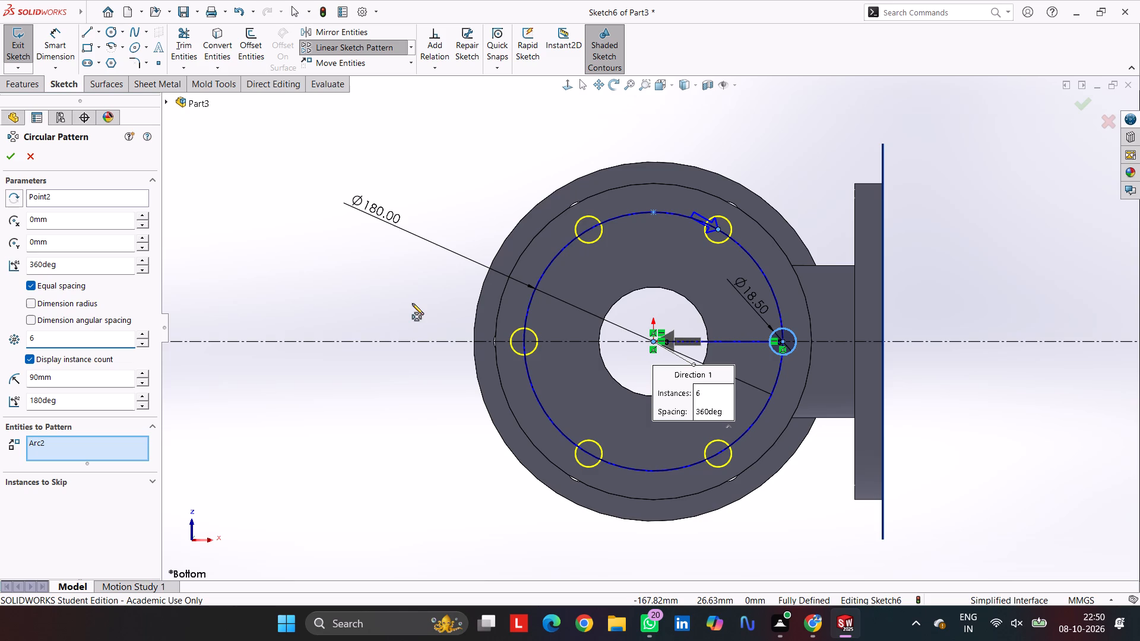
key("Return")
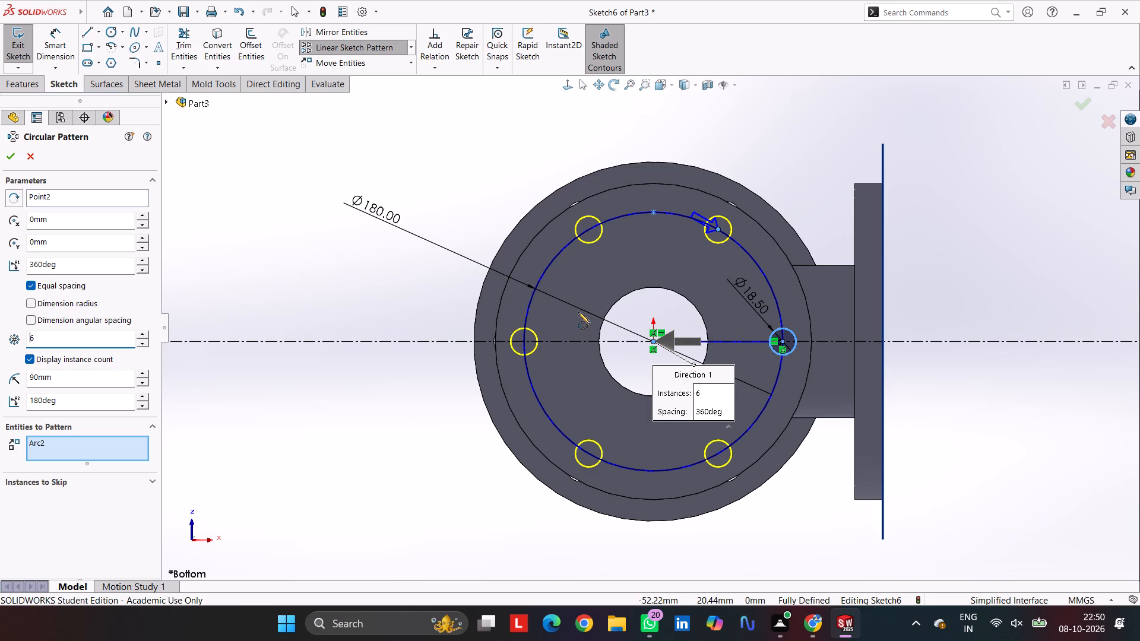
key("Return")
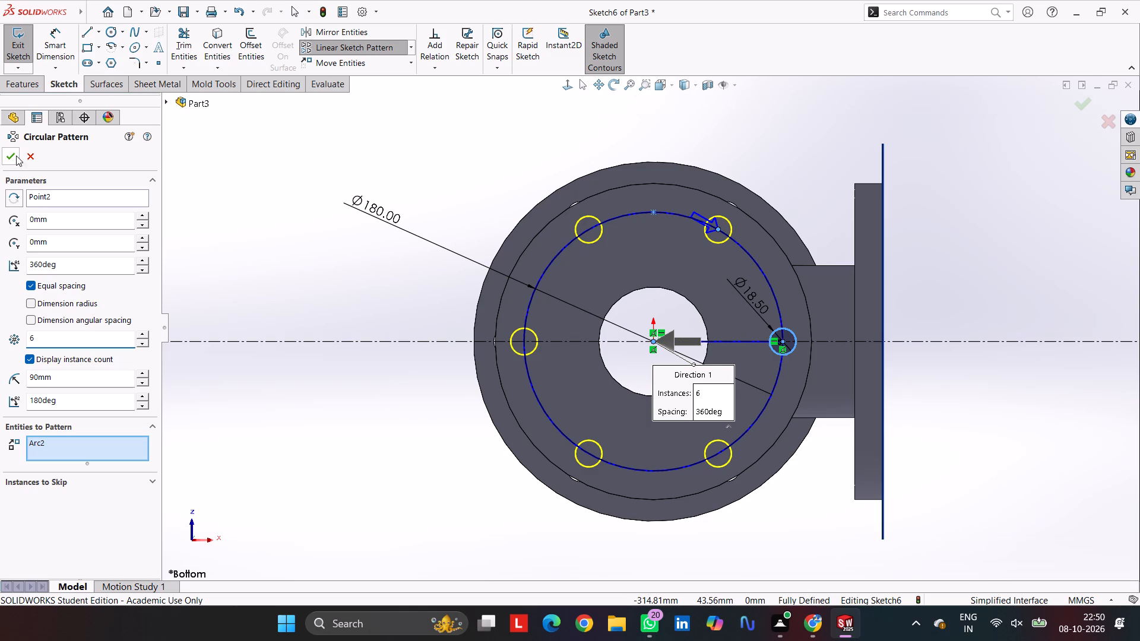
left_click(10, 157)
left_click(439, 146)
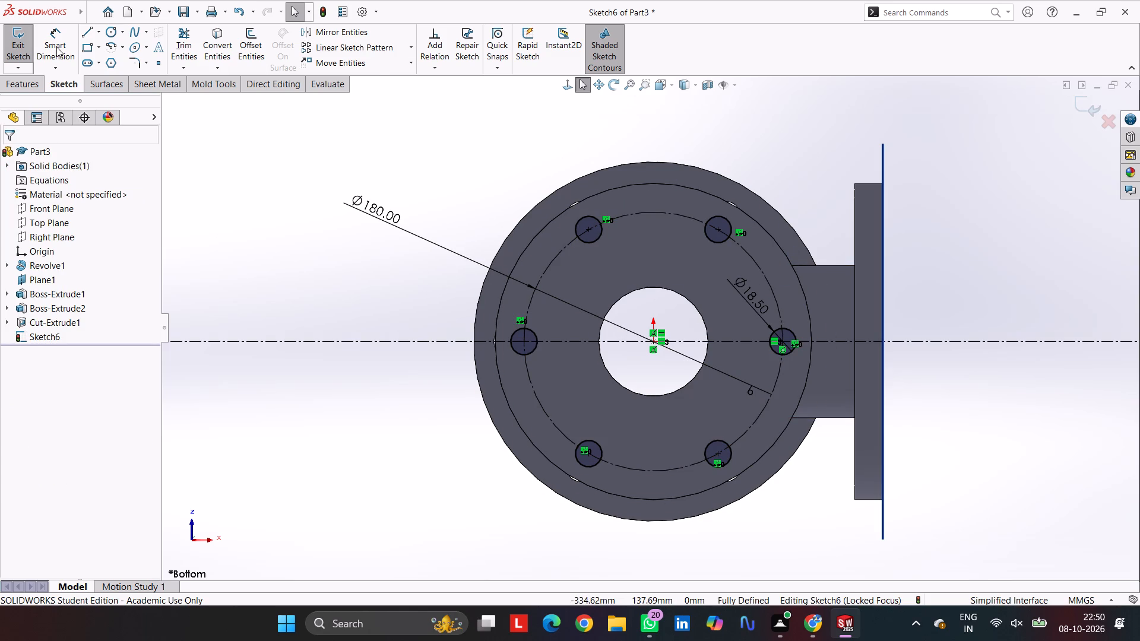
Cut-extrude the patterned bolt-hole circles into the bottom flange with the Up To Next end condition.
left_click(24, 88)
left_click(205, 43)
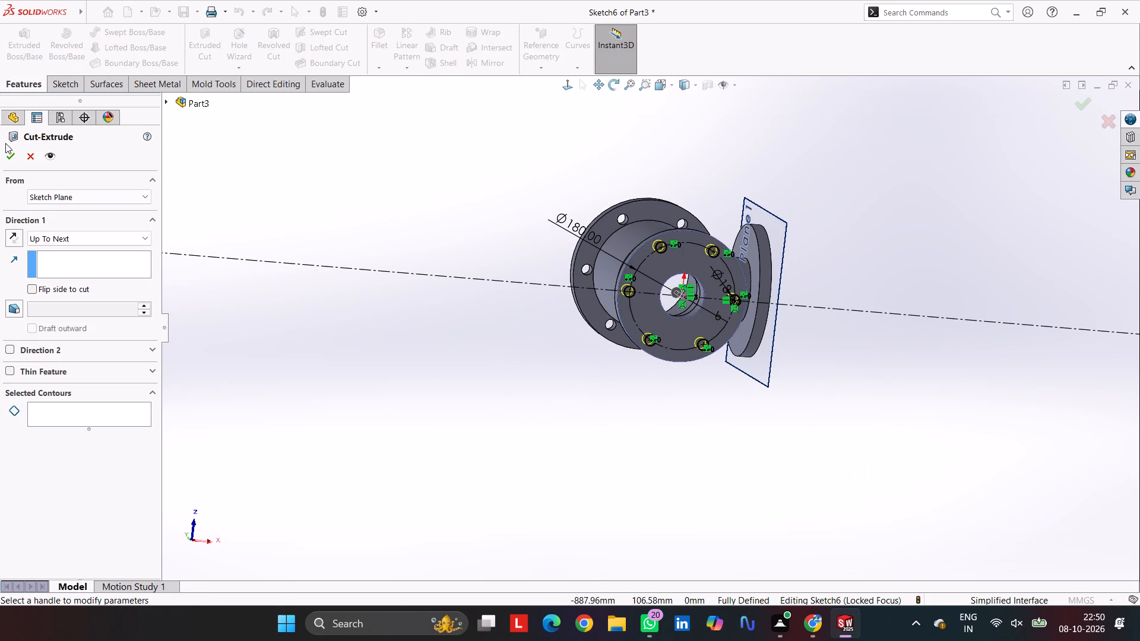
left_click(13, 163)
middle_click(555, 183)
middle_click_drag(573, 248, 575, 299)
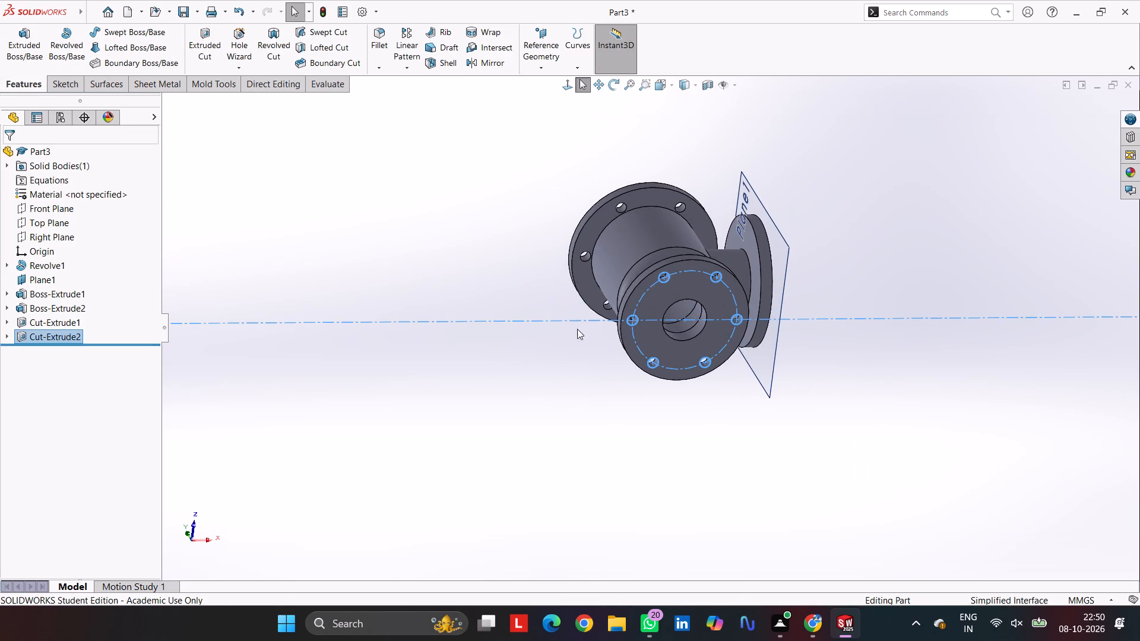
left_click(406, 158)
Start a new sketch on the outer face of the side branch flange.
middle_click_drag(496, 221, 502, 307)
middle_click_drag(502, 318, 501, 410)
middle_click_drag(501, 425, 452, 491)
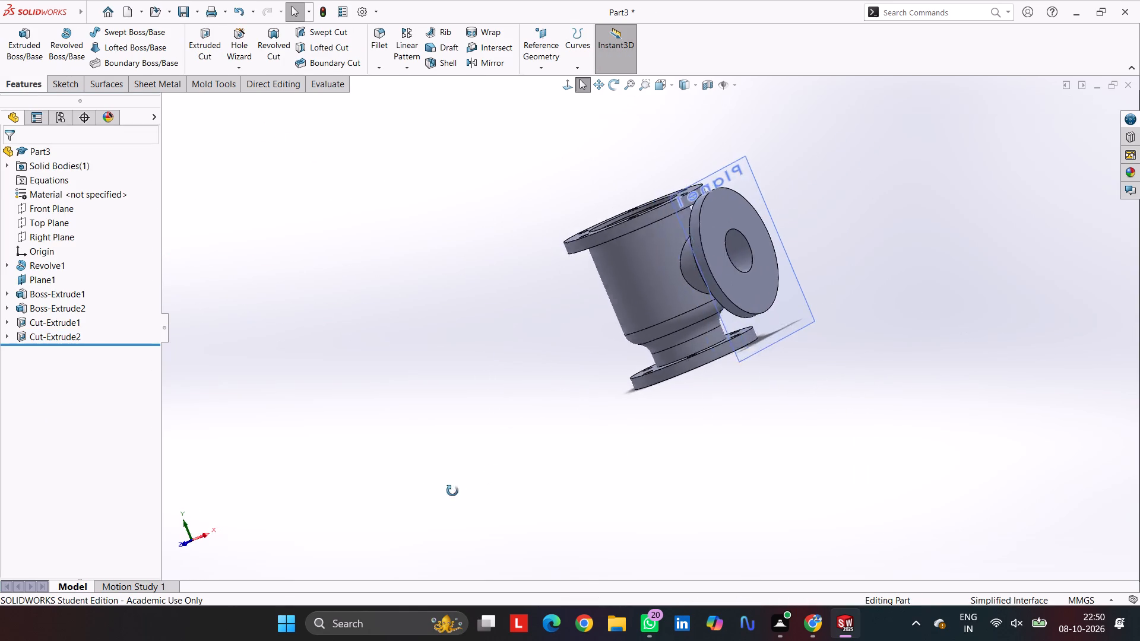
middle_click_drag(452, 491, 429, 491)
middle_click_drag(428, 491, 426, 477)
left_click(736, 205)
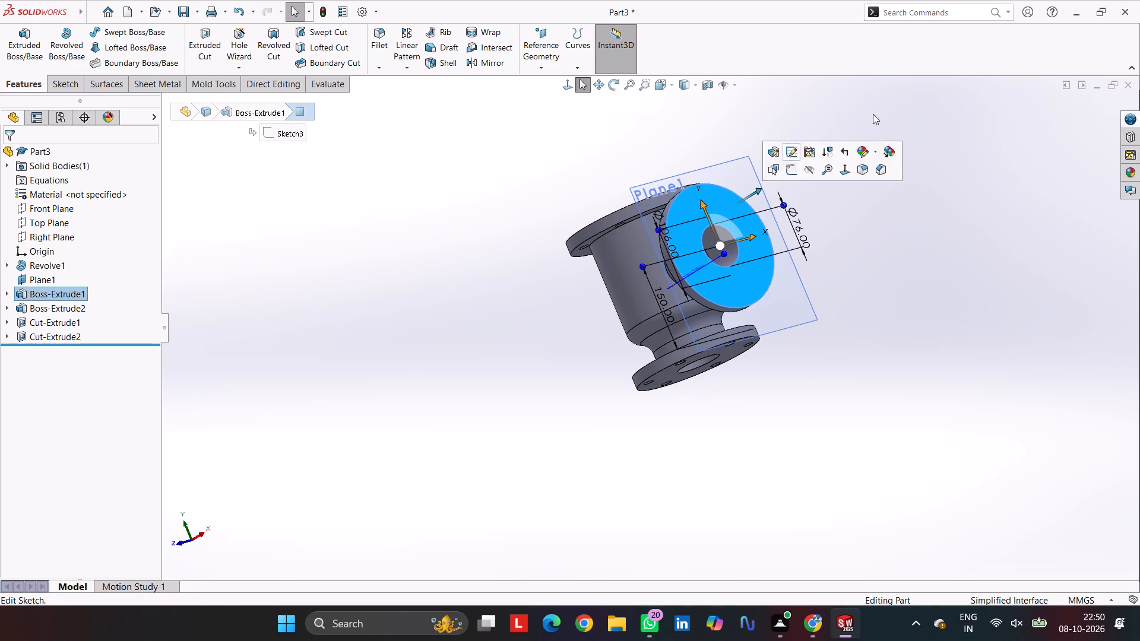
left_click(739, 208)
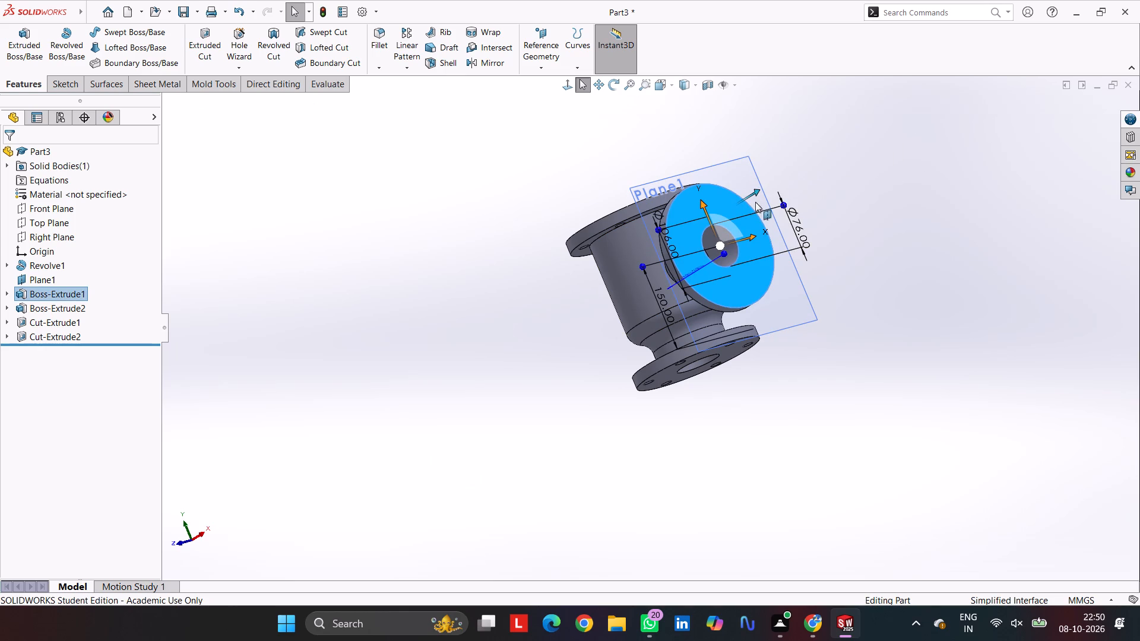
key("Escape")
left_click(704, 192)
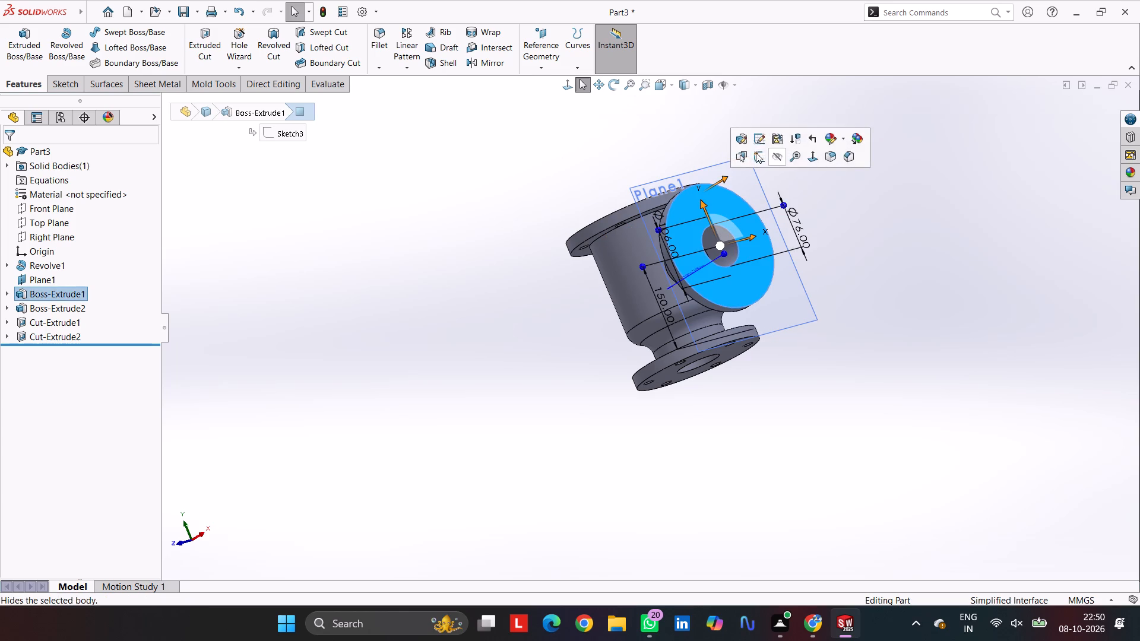
left_click(764, 167)
key("Escape")
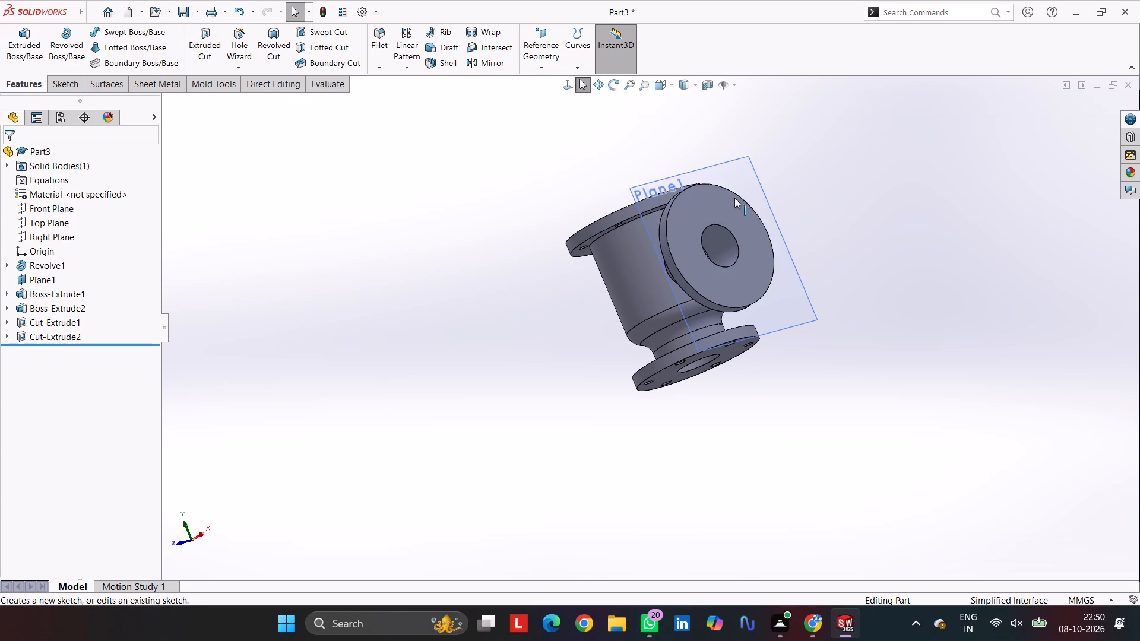
left_click(731, 202)
left_click(783, 167)
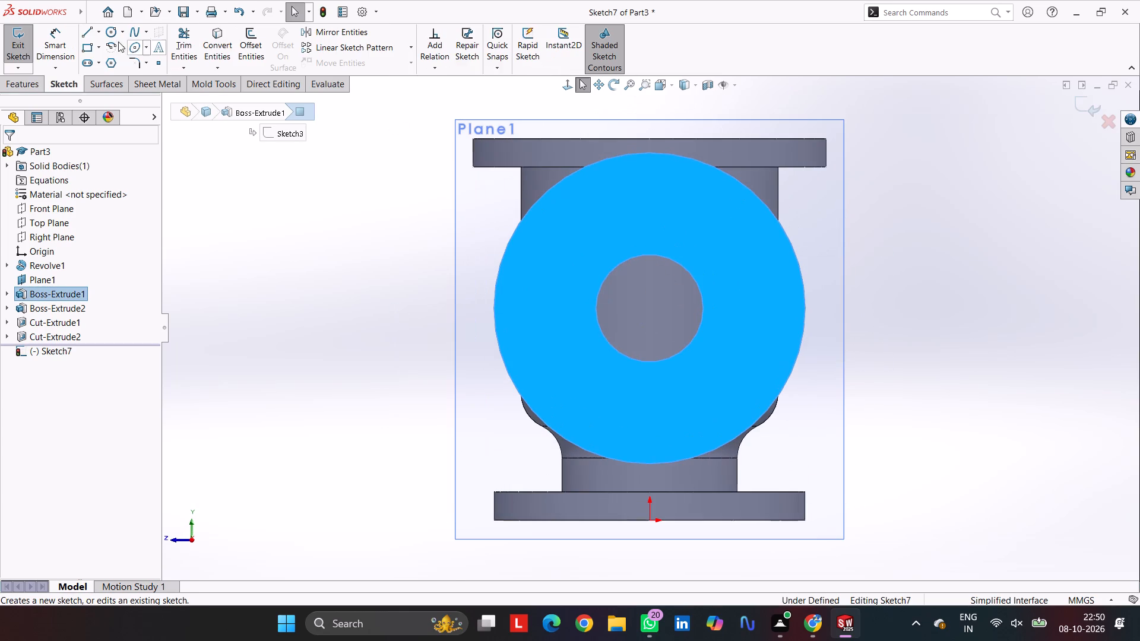
Draw a circle about 189 mm in diameter centred on the side branch flange's bore.
left_click(108, 31)
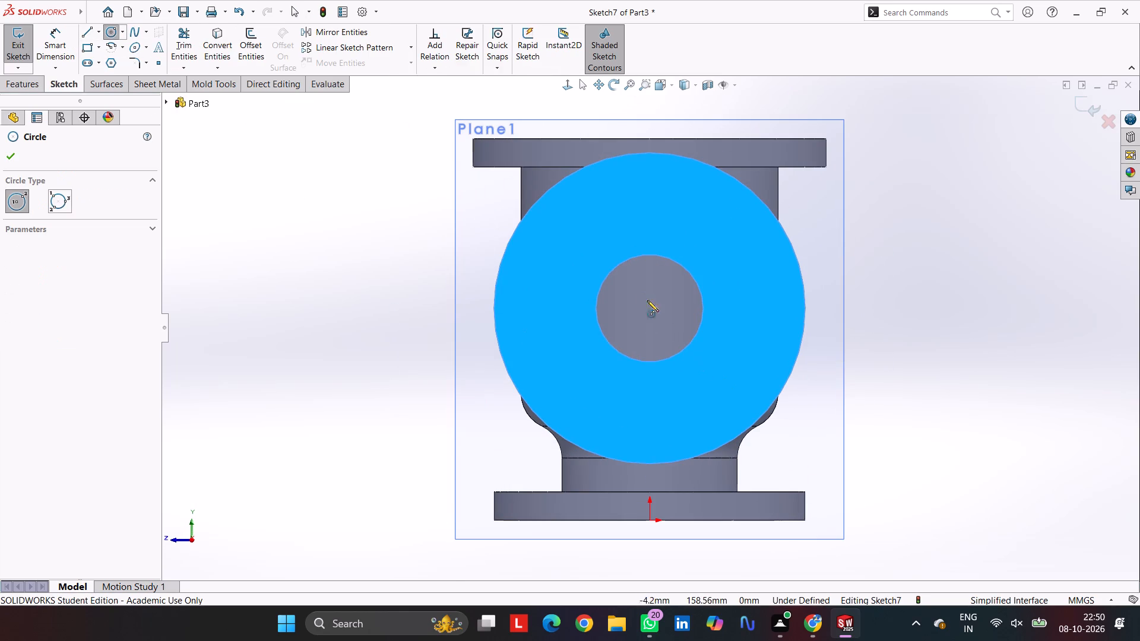
left_click(651, 310)
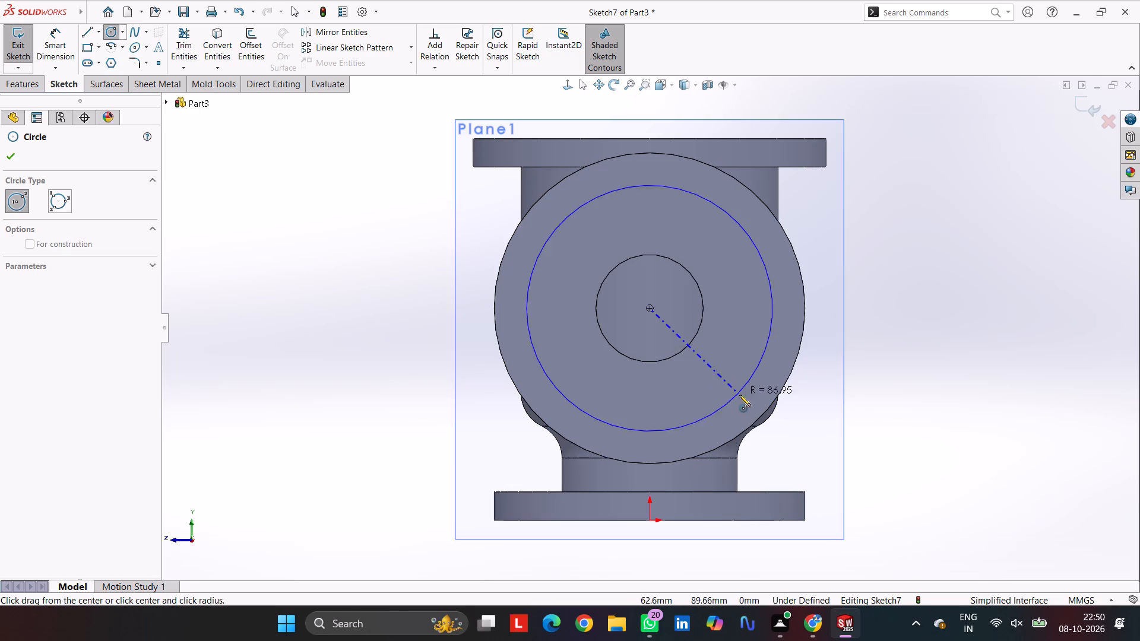
left_click(743, 403)
Dimension the circle on the side branch flange face to a diameter of 180 mm.
left_click(72, 42)
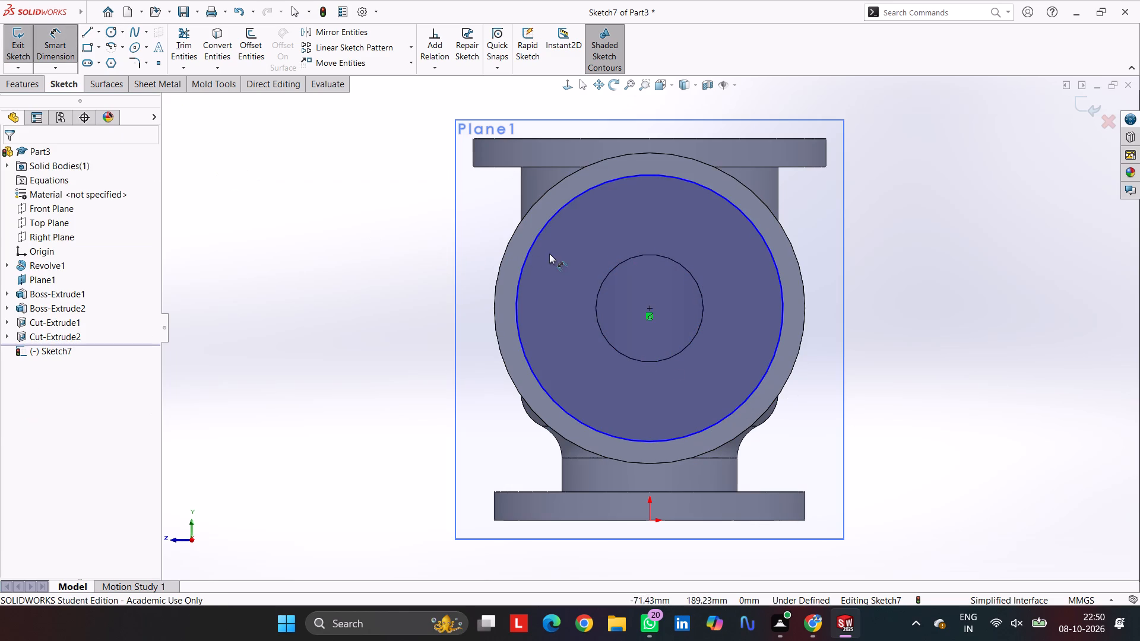
left_click(531, 251)
left_click(407, 263)
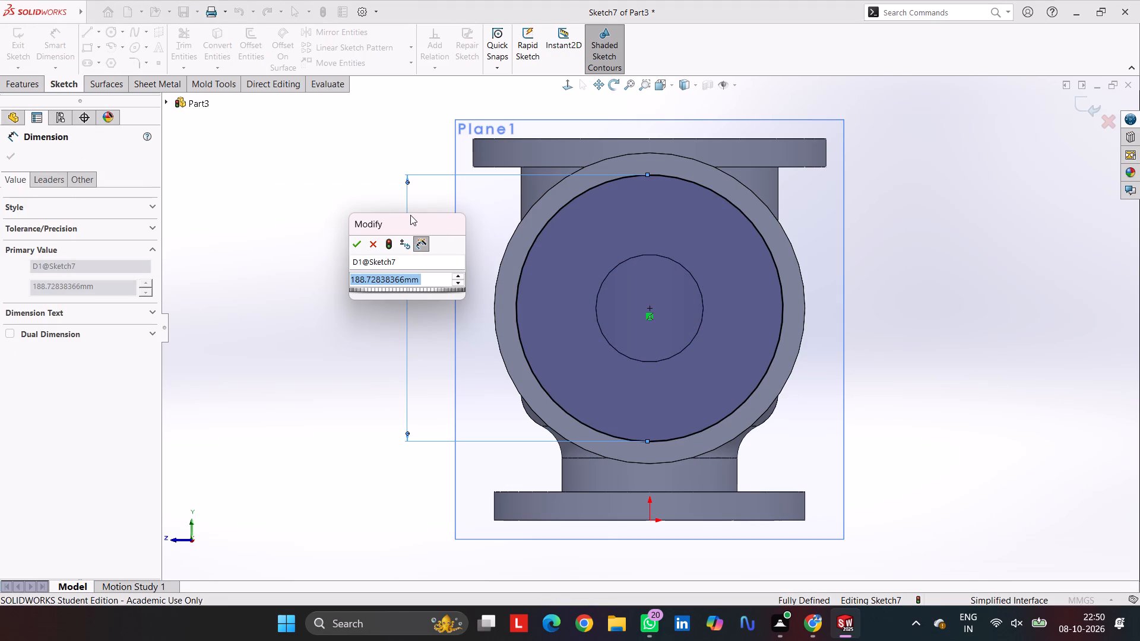
type("180")
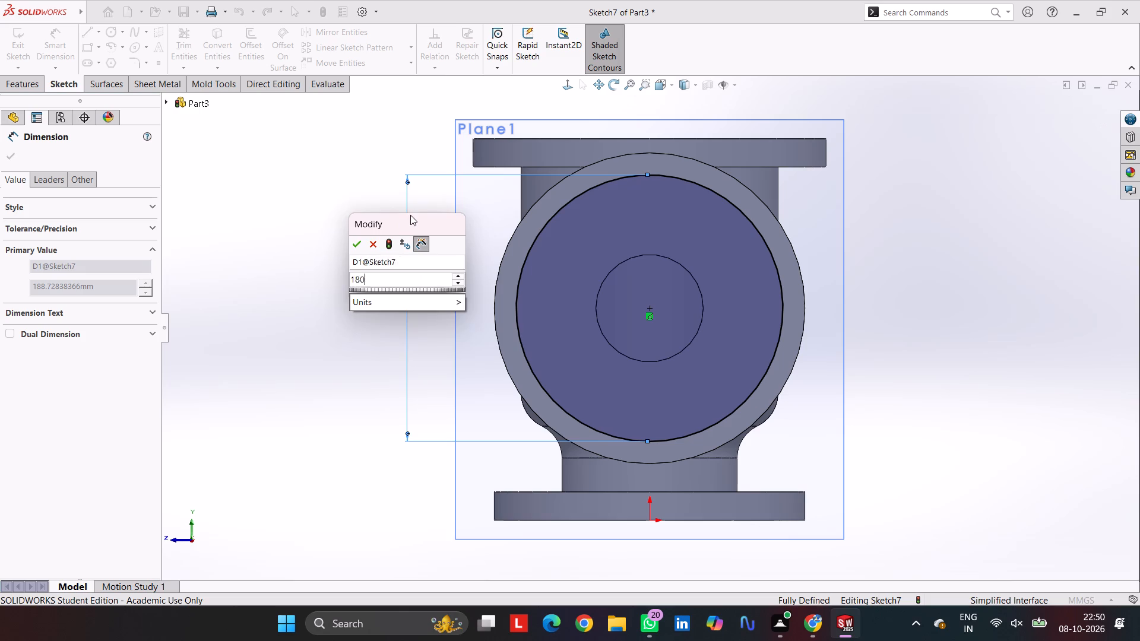
key("Return")
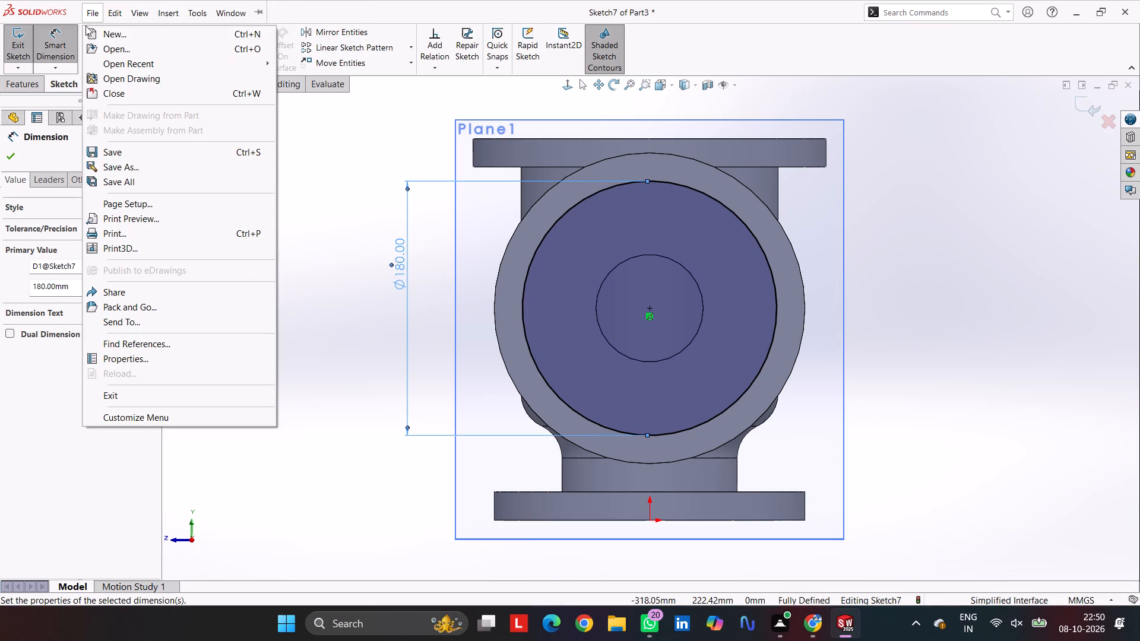
Draw a horizontal, infinite-length construction line through the centre of the side branch flange.
left_click(52, 46)
left_click(92, 24)
left_click(90, 34)
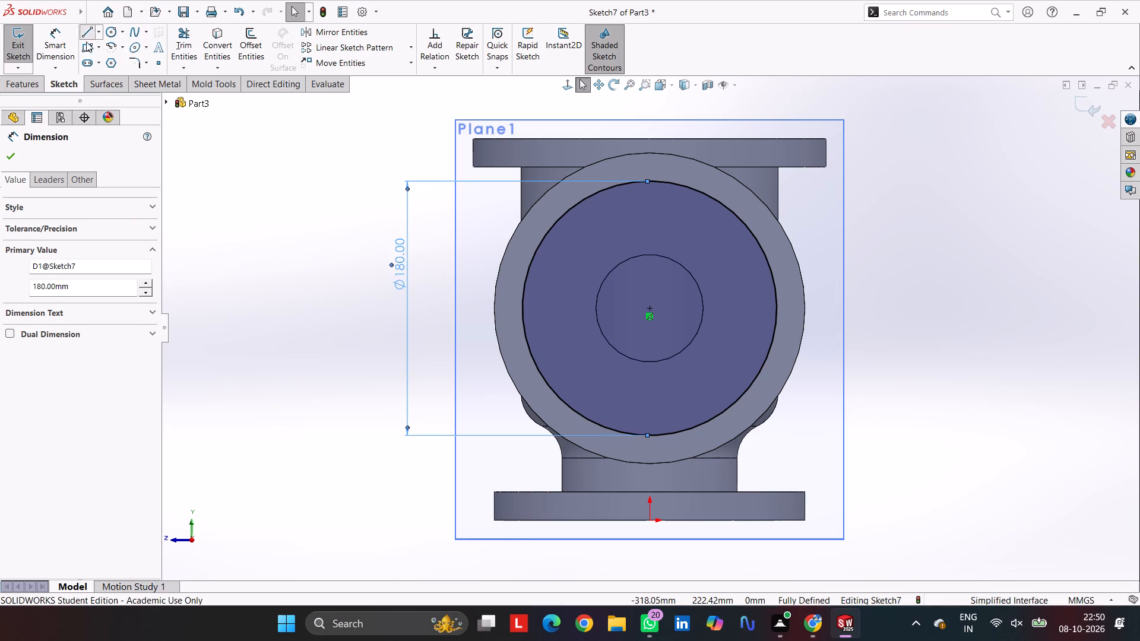
left_click(39, 253)
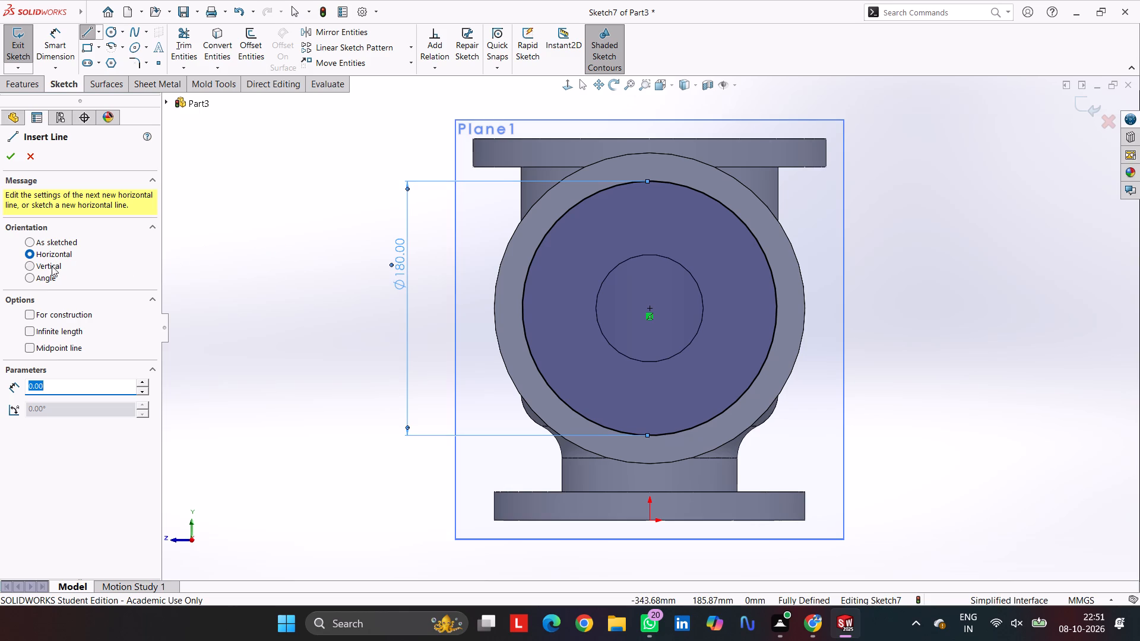
left_click(52, 328)
left_click(61, 309)
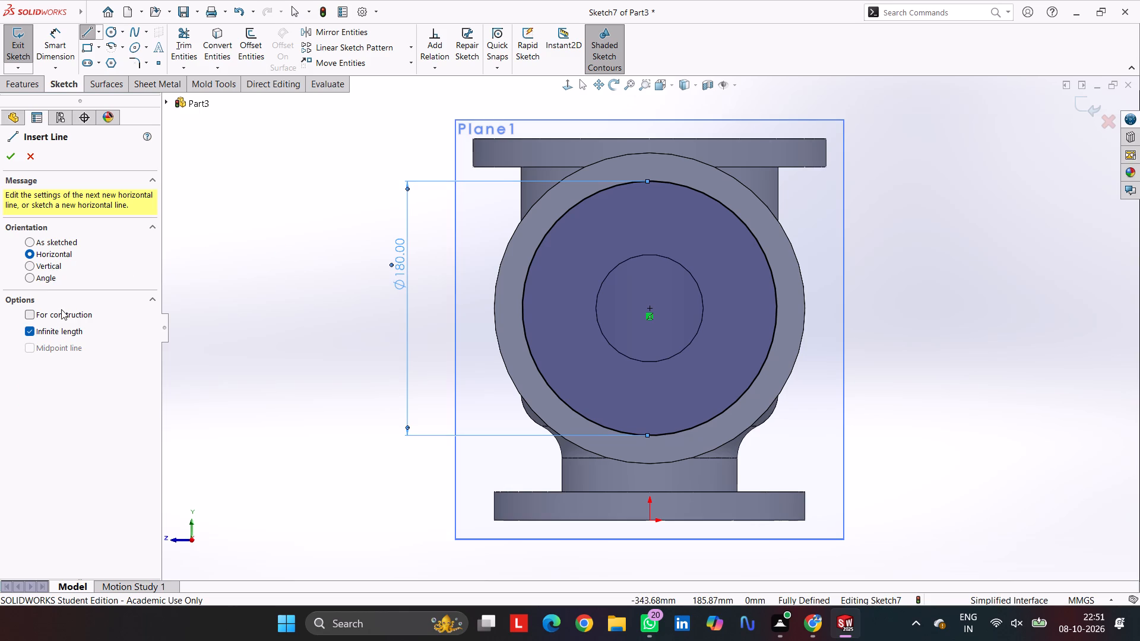
left_click(651, 309)
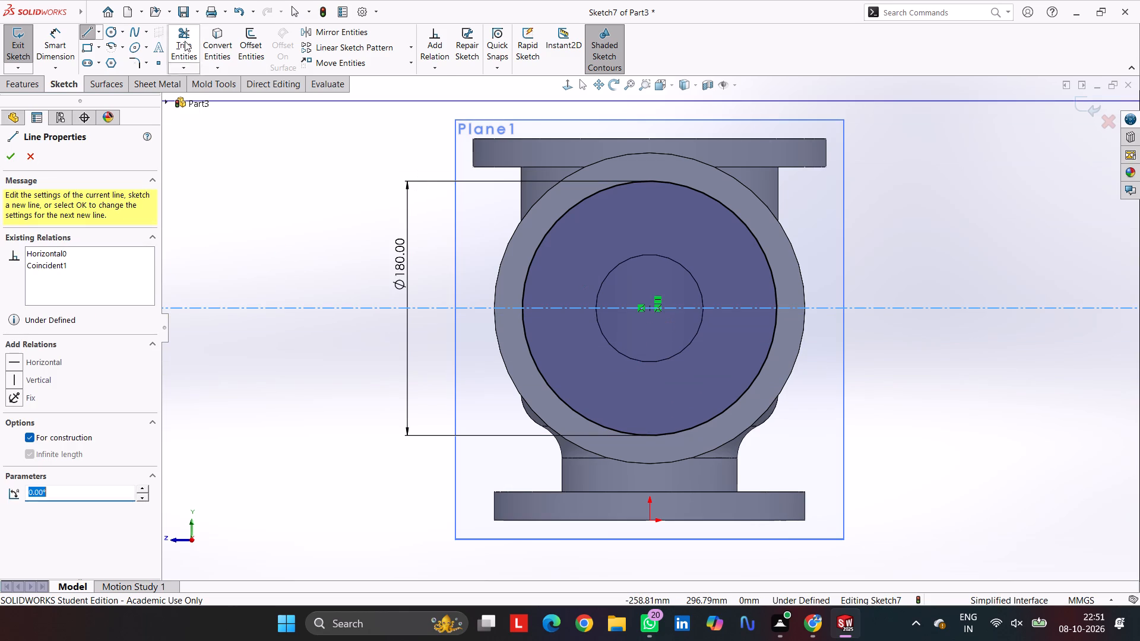
Draw a circle about 44 mm in diameter centred where the horizontal construction line crosses the 180 mm circle.
left_click(38, 37)
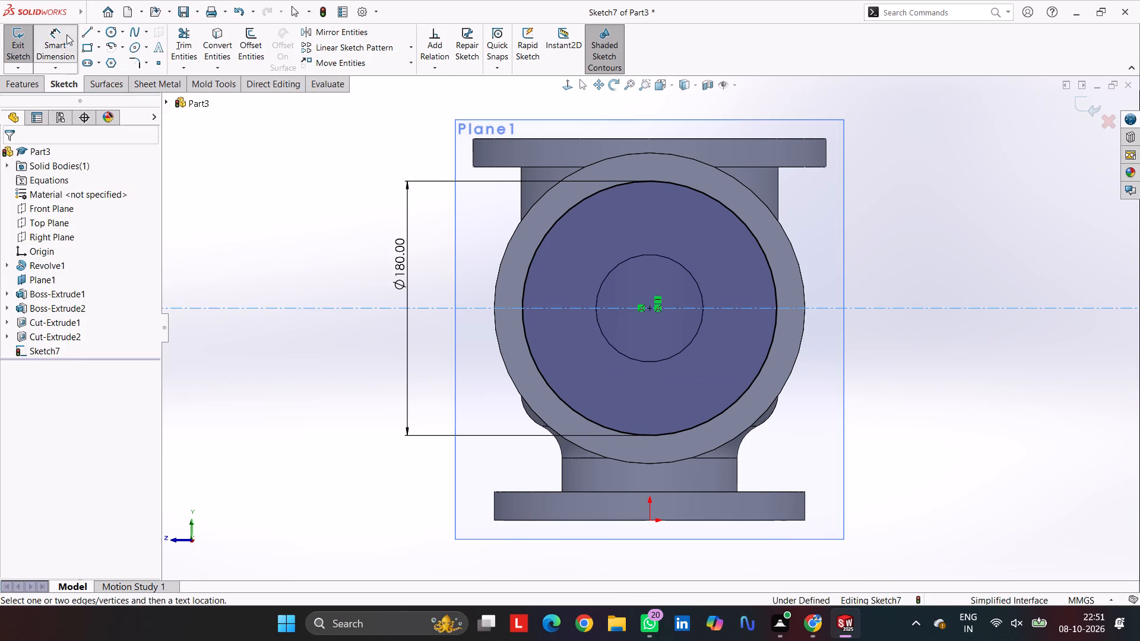
left_click(107, 30)
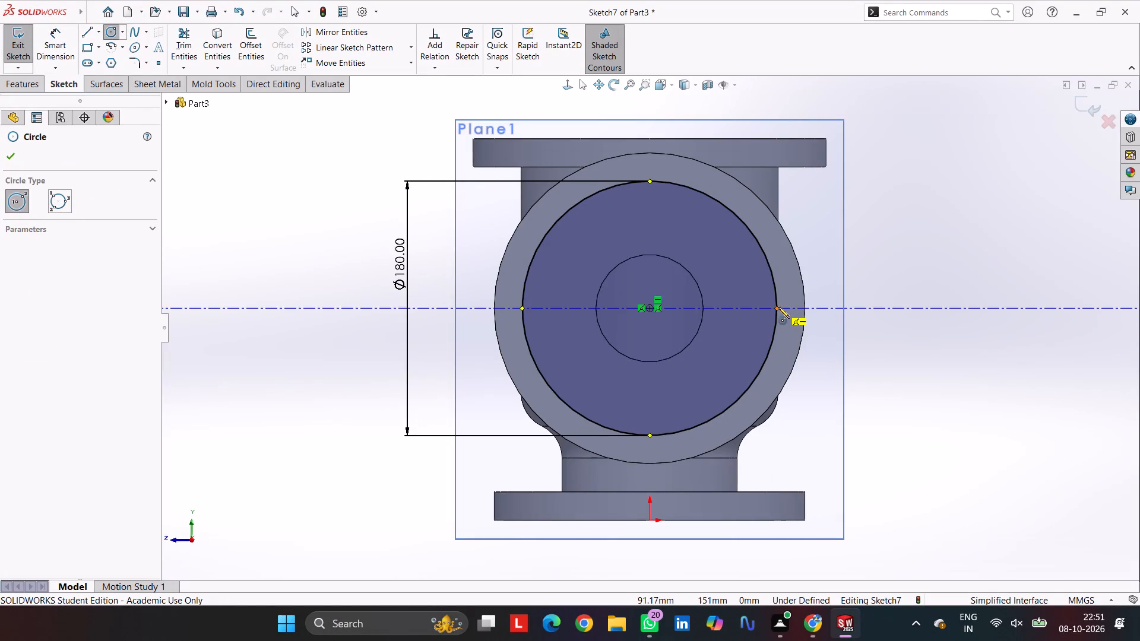
left_click(778, 307)
left_click(779, 339)
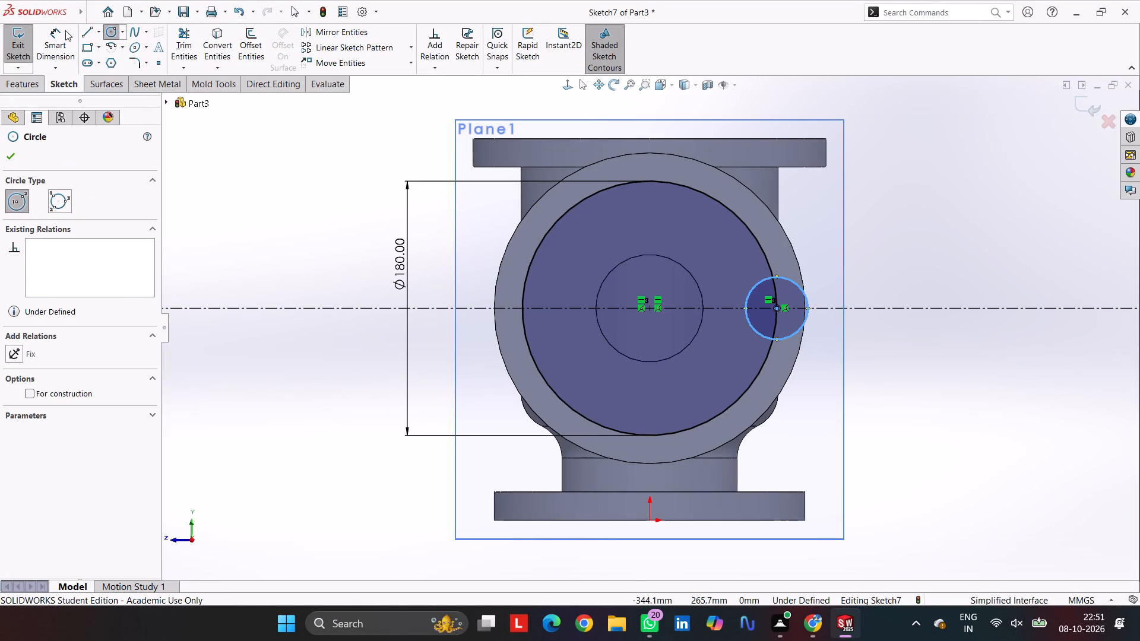
Add a diameter dimension to the small bolt-hole circle and try to set it to 18.5 mm.
left_click(65, 30)
left_click(776, 277)
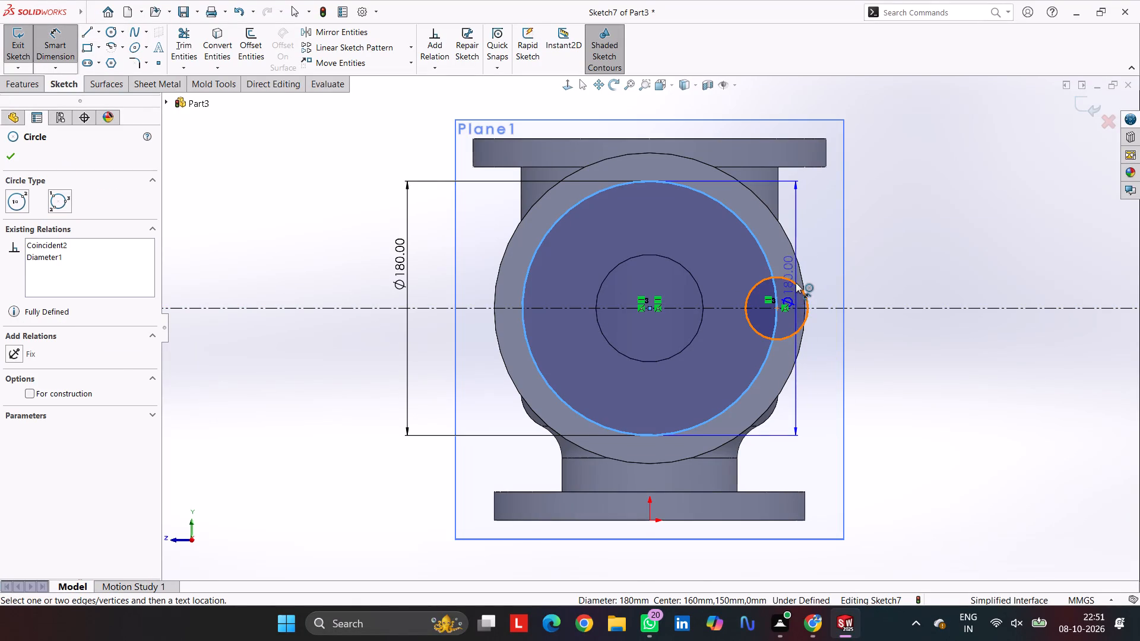
key("Escape")
left_click(790, 283)
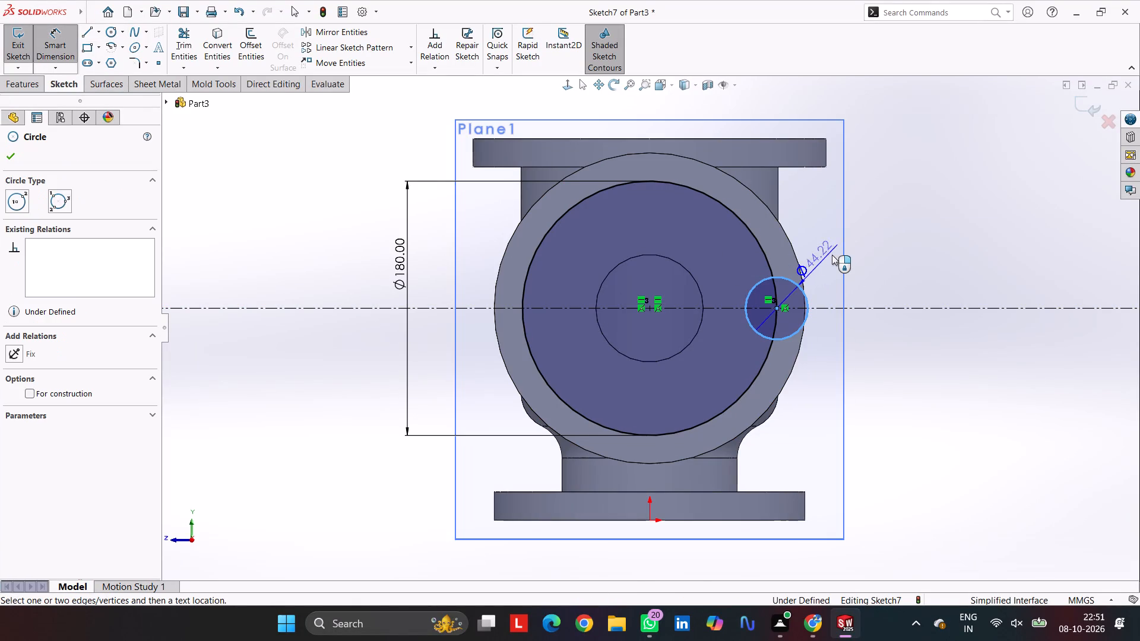
left_click(832, 254)
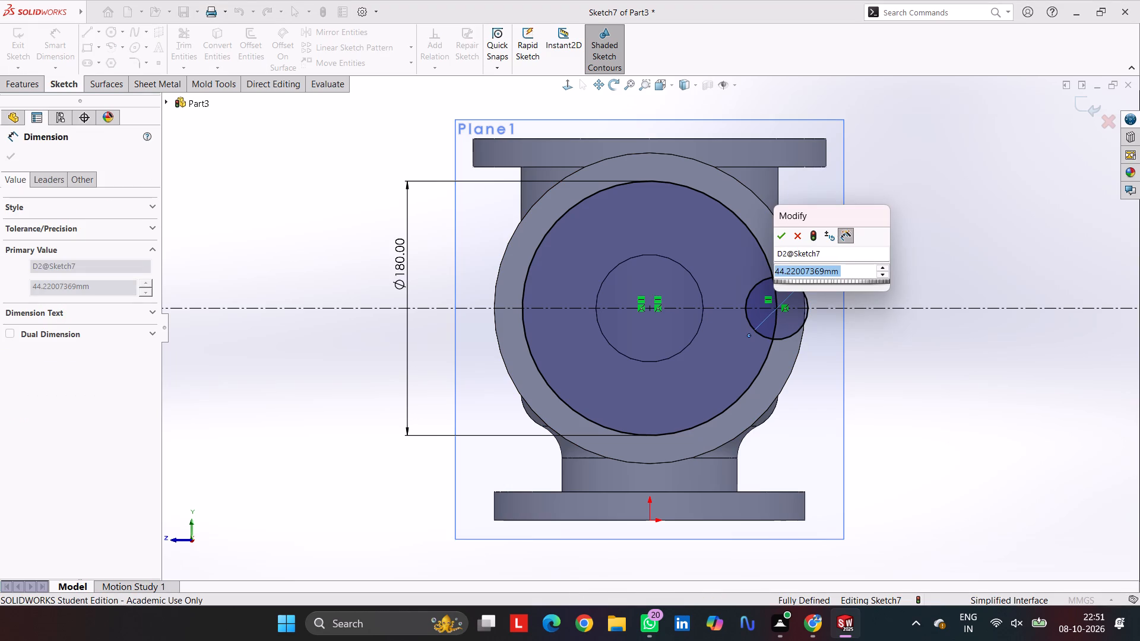
type("18..5")
key("Return")
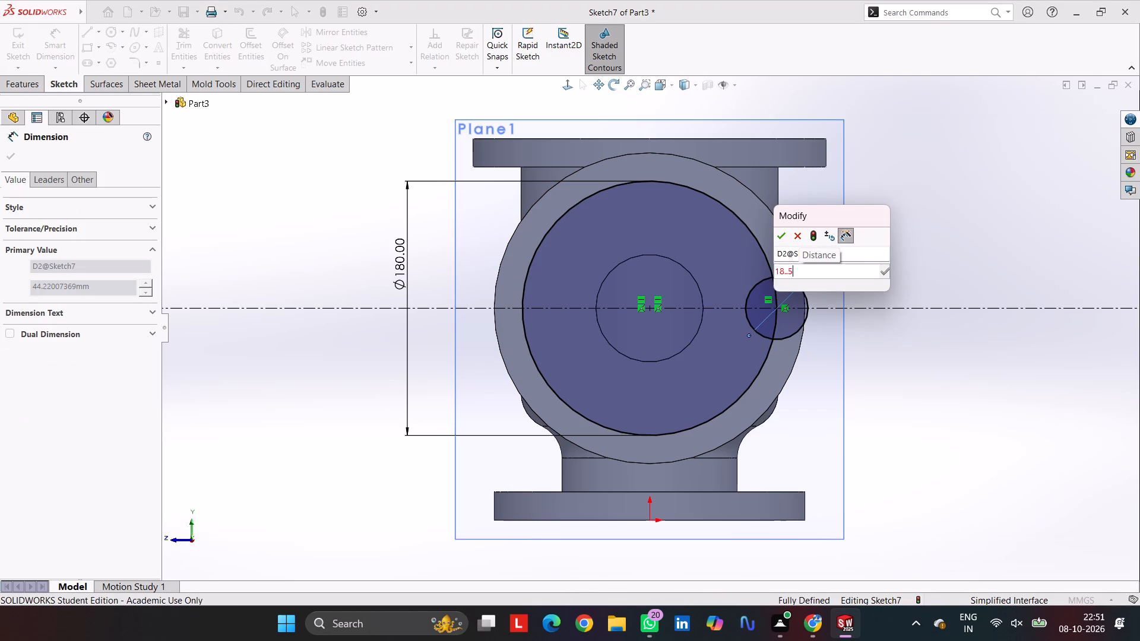
key("Return")
key("Escape")
key("Escape")
key("Escape")
key("Escape")
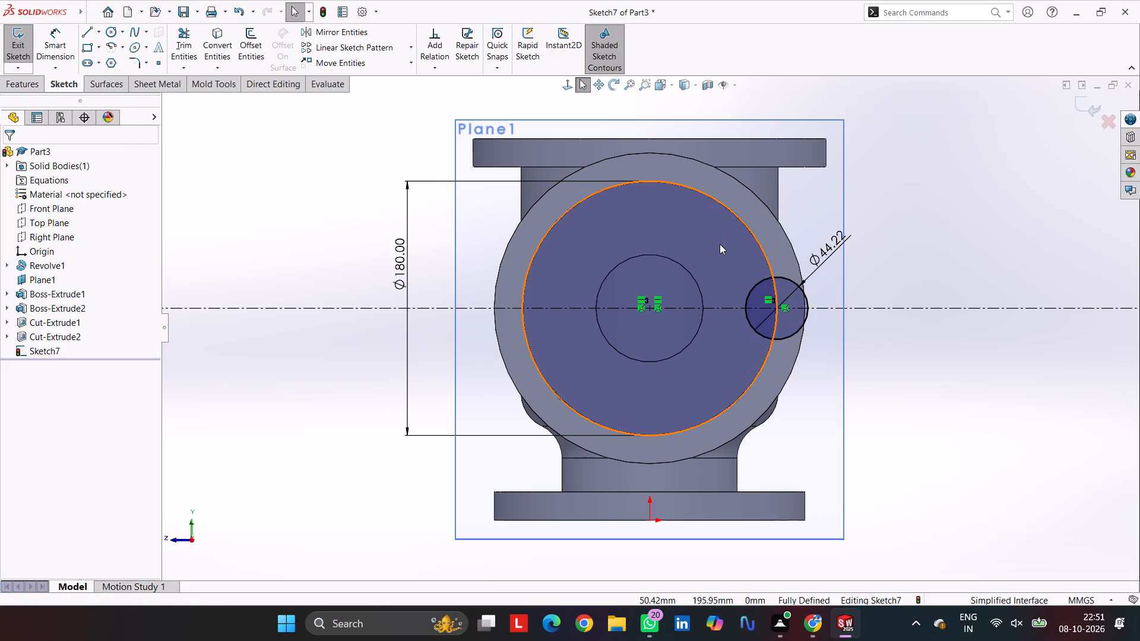
key("Escape")
Convert the 180 mm circle to construction geometry as the bolt circle.
left_click(727, 202)
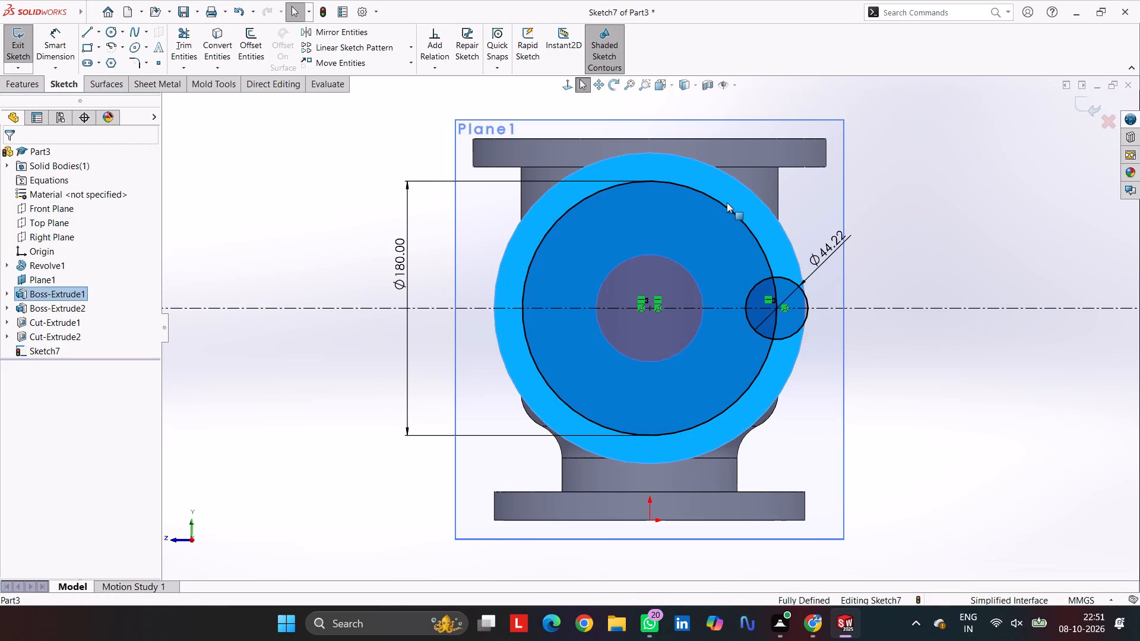
key("Escape")
left_click(726, 210)
left_click(777, 179)
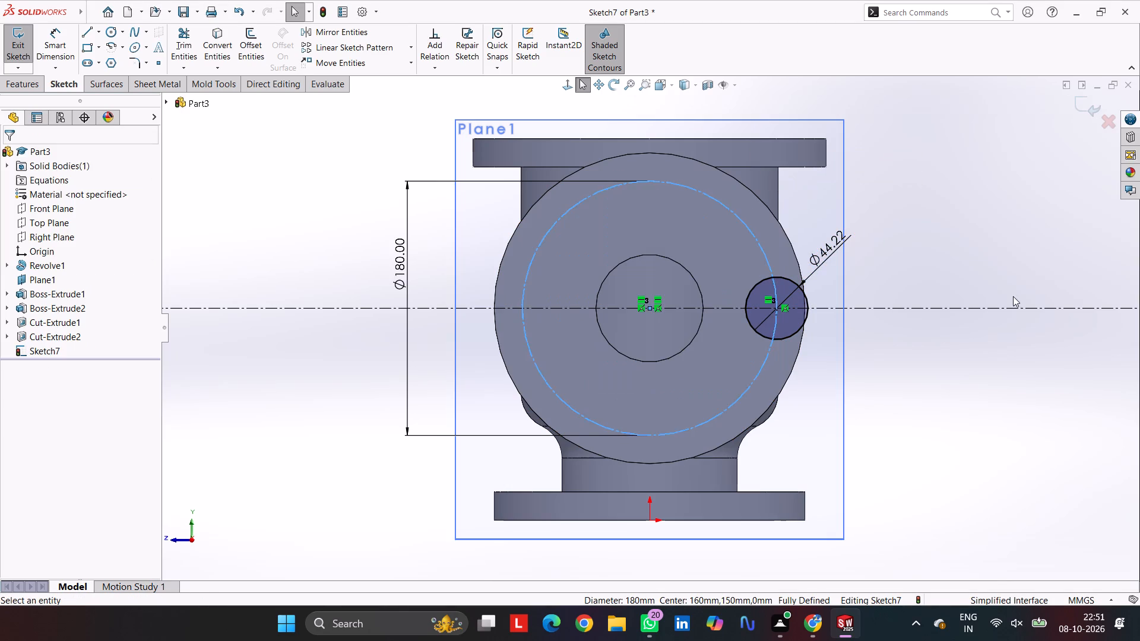
left_click(1011, 296)
Open the small bolt-hole circle's diameter dimension for editing.
double_click(833, 242)
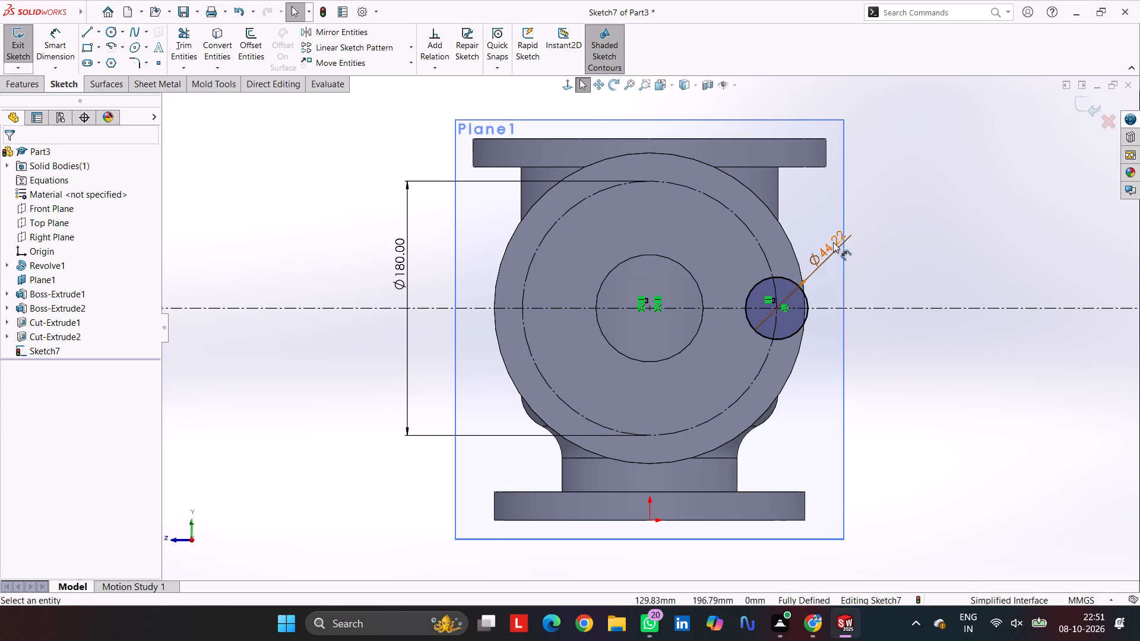
key("Return")
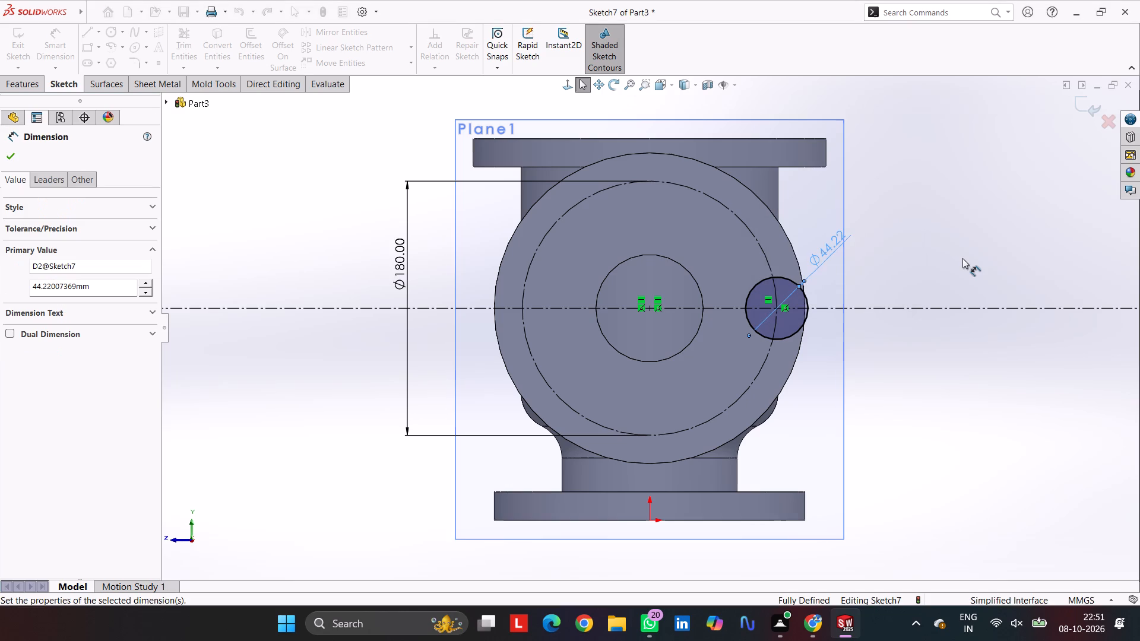
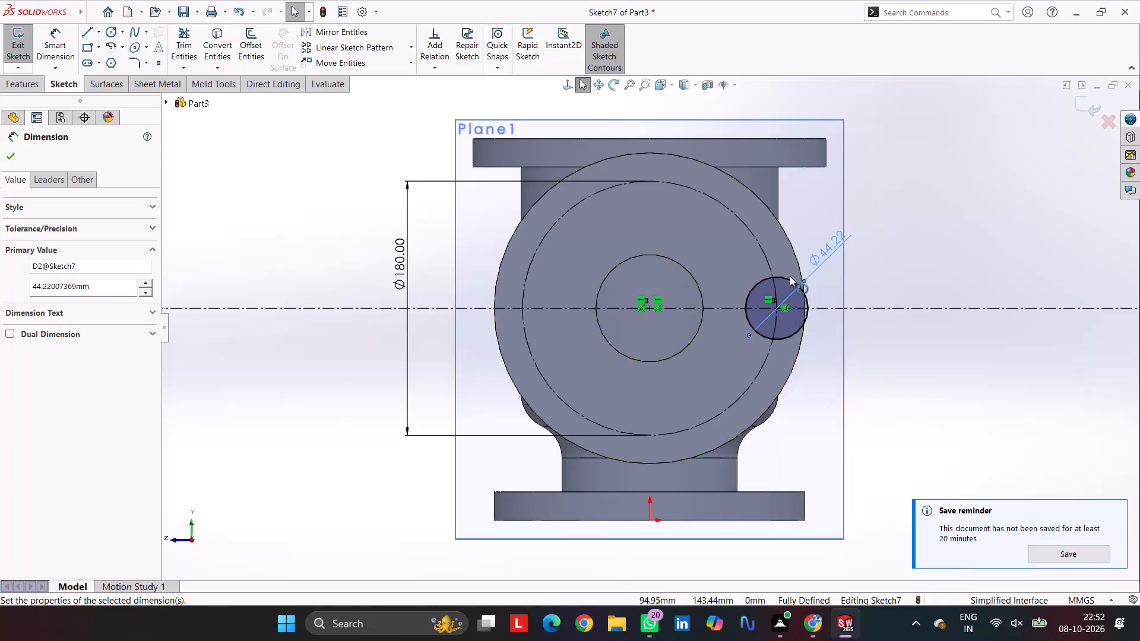
Set the small bolt-hole circle's diameter to 18.5 mm.
double_click(833, 243)
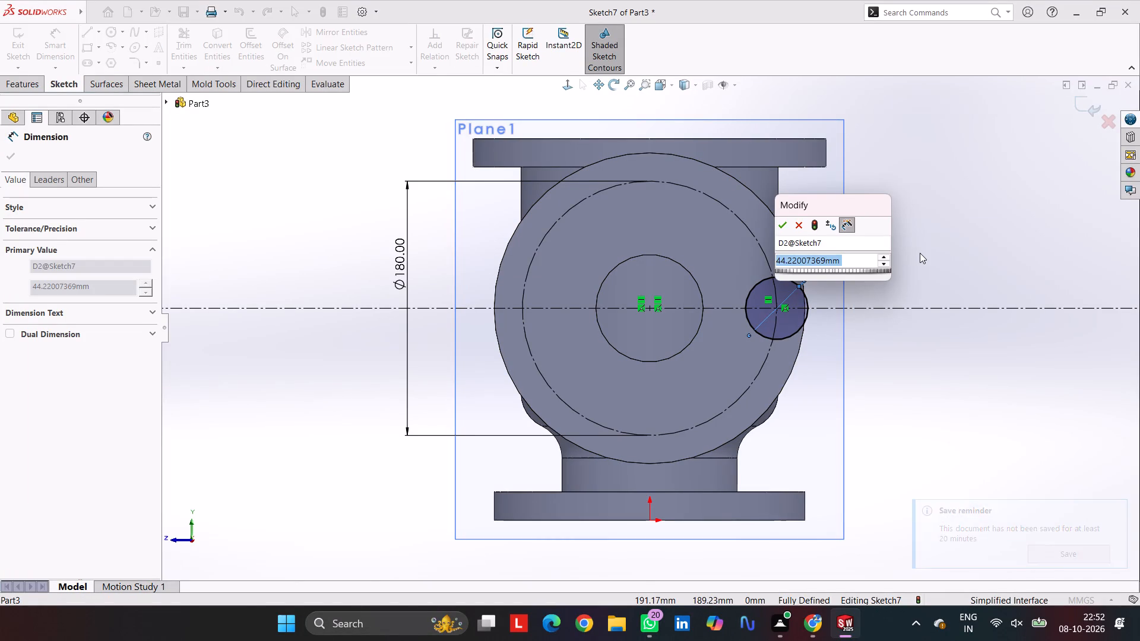
type("18.5")
key("Return")
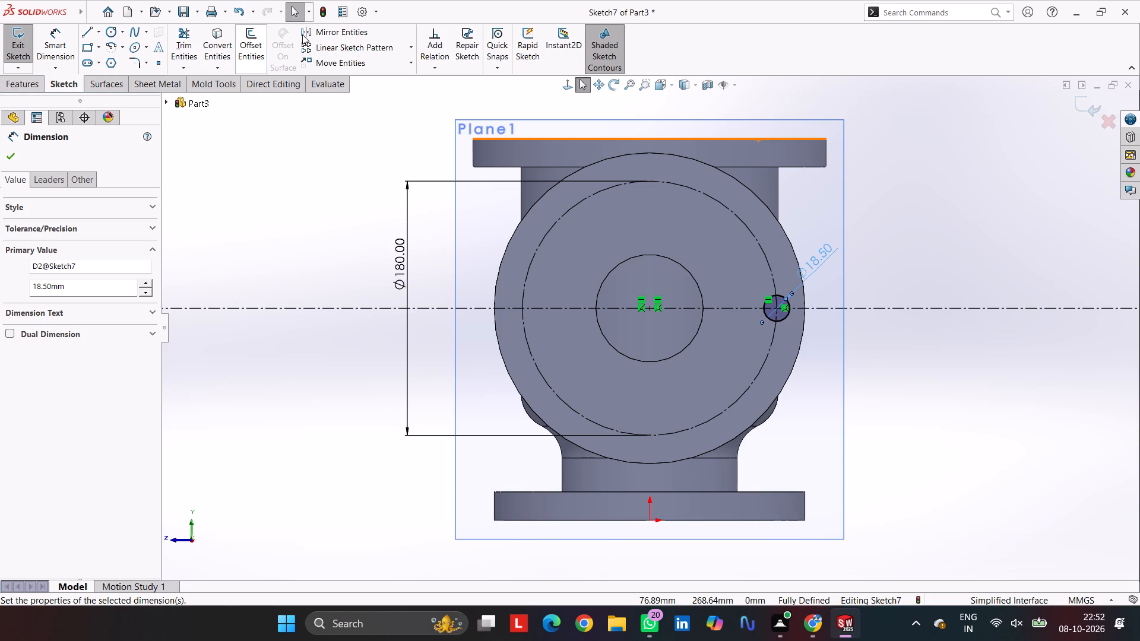
Set up a circular sketch pattern centred on the side branch flange's centre point and open its instance count for editing.
left_click(411, 45)
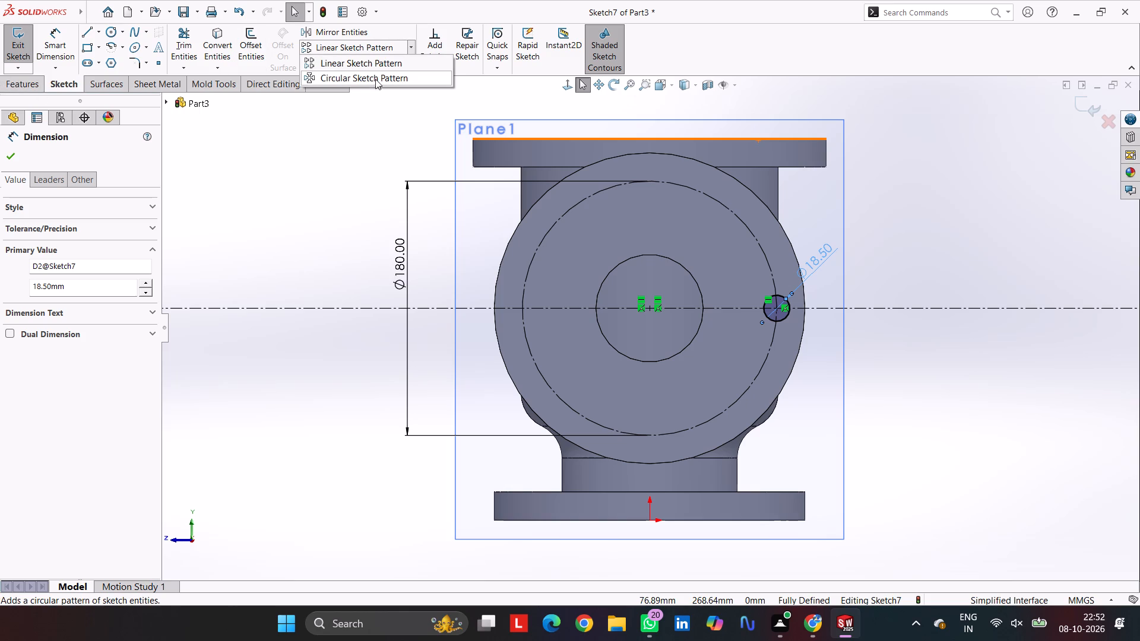
left_click(376, 78)
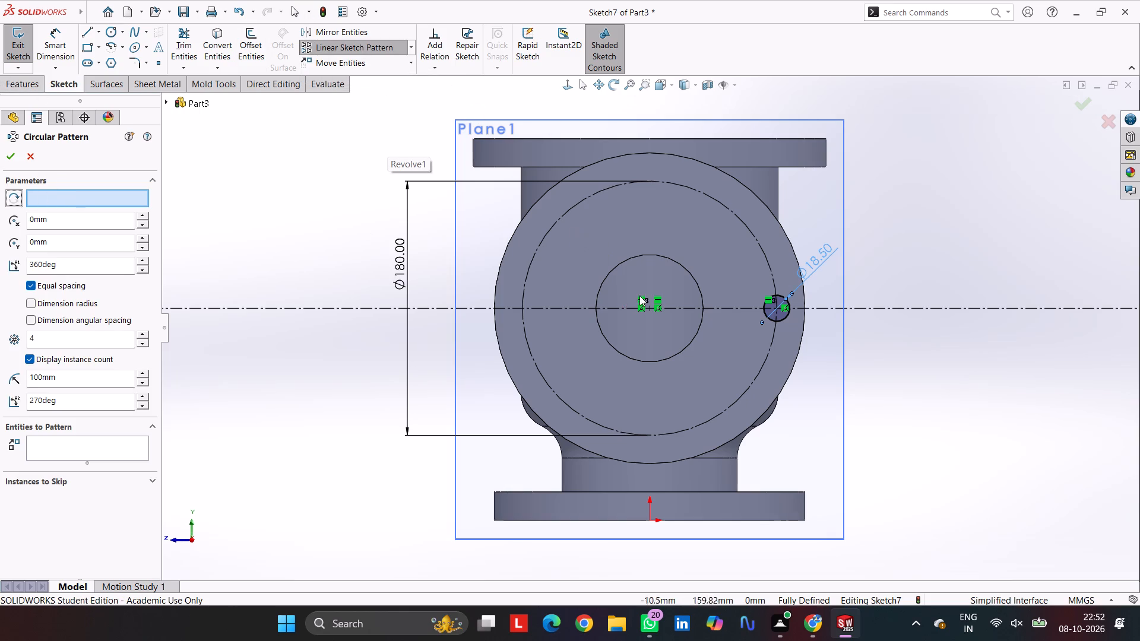
left_click(652, 309)
left_click(88, 337)
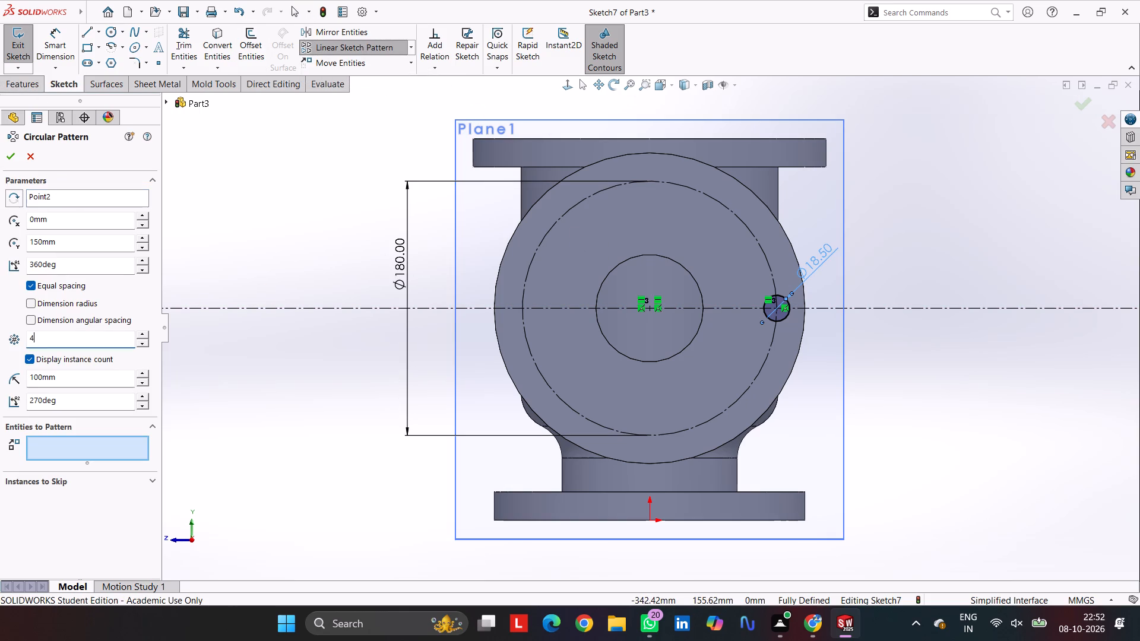
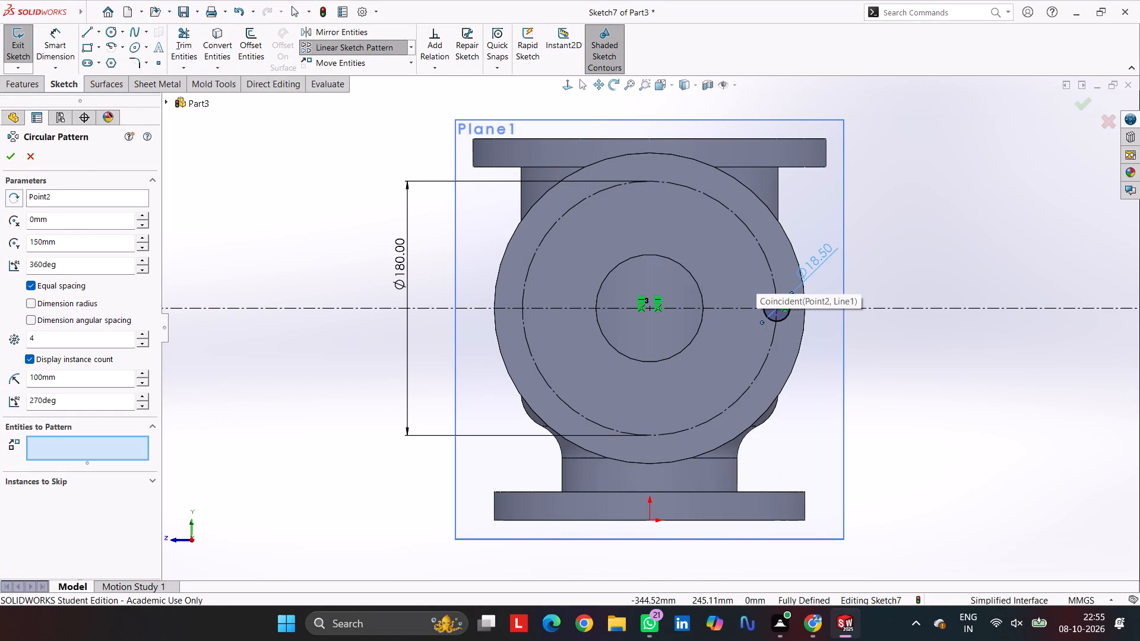
Add the 18.5 mm bolt-hole circle to the circular sketch pattern and open the pattern's instance count for editing.
left_click(784, 318)
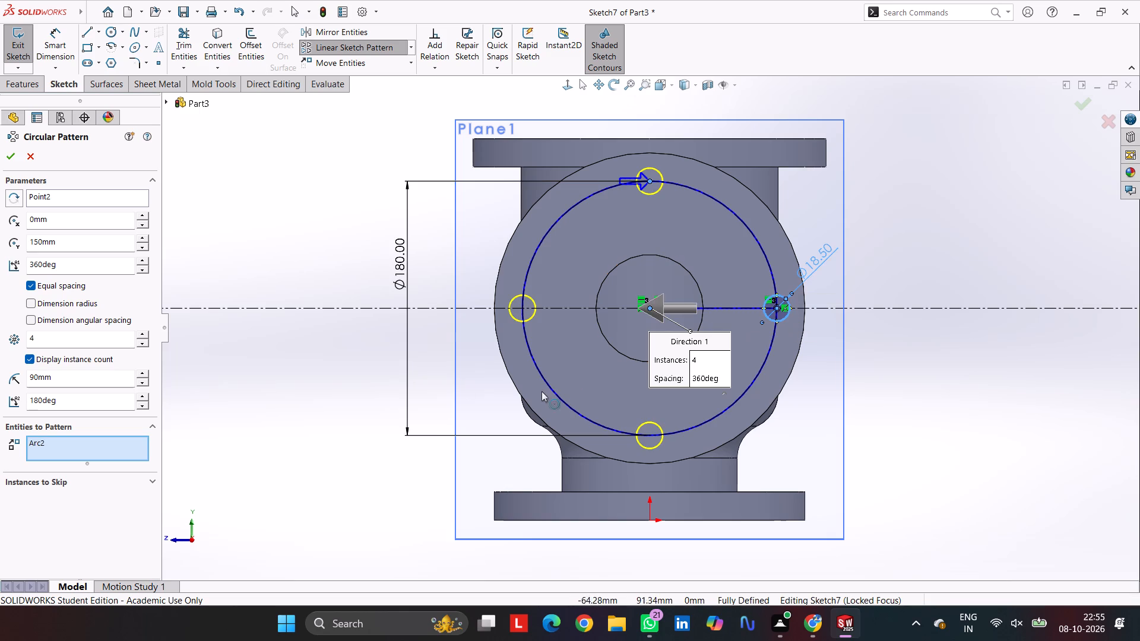
left_click_drag(72, 337, 0, 349)
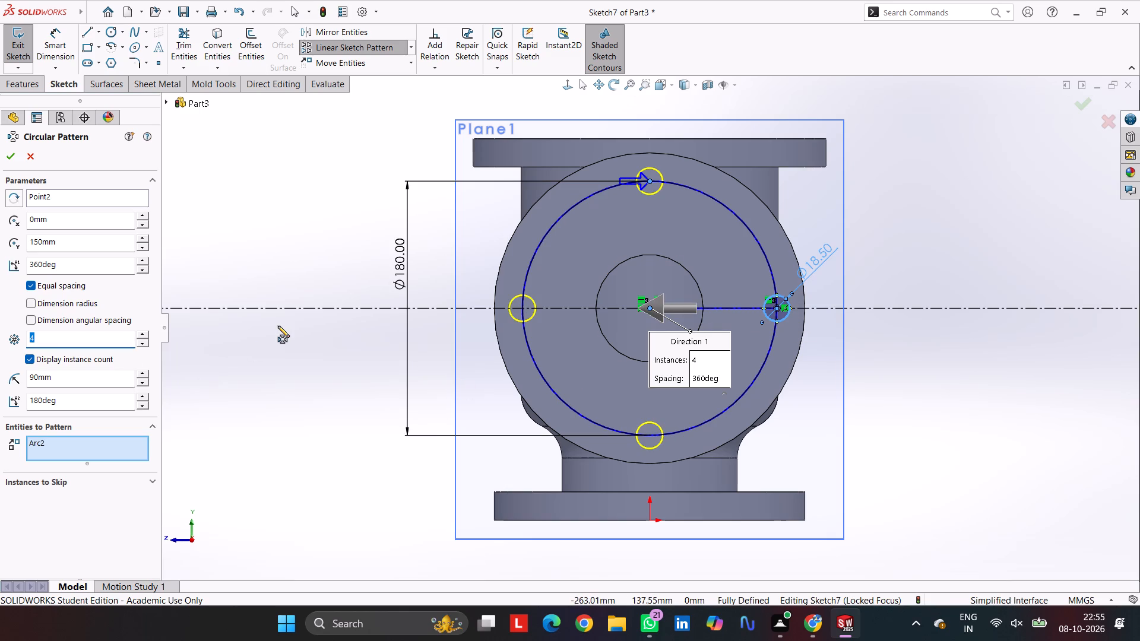
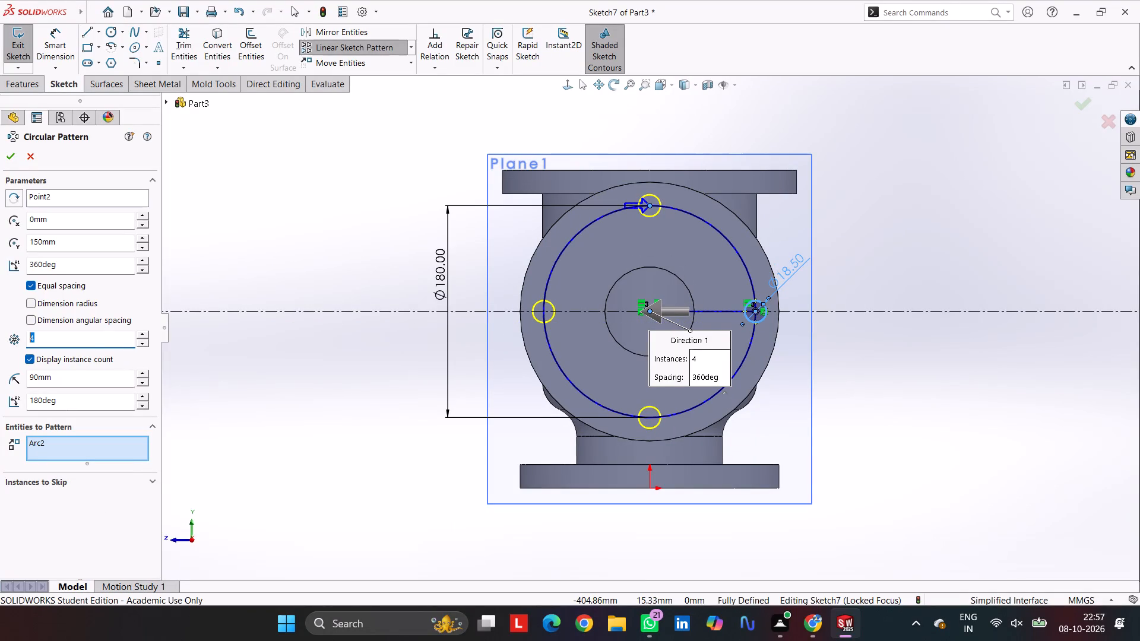
Set the circular sketch pattern of the side flange's bolt hole to 6 instances and complete the pattern.
key("6")
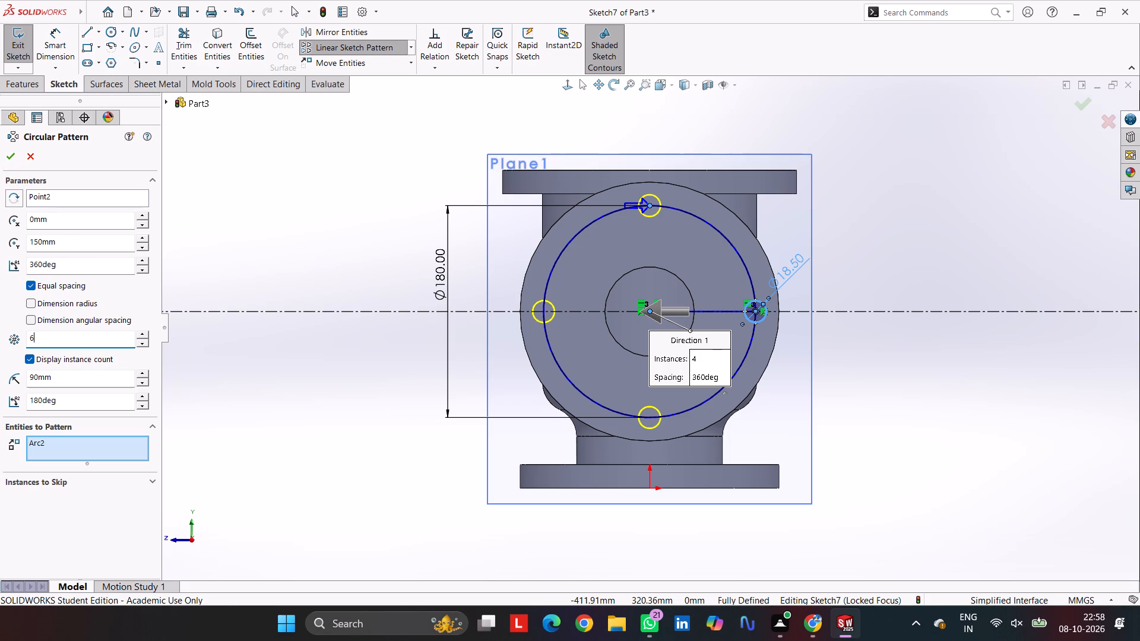
left_click(6, 158)
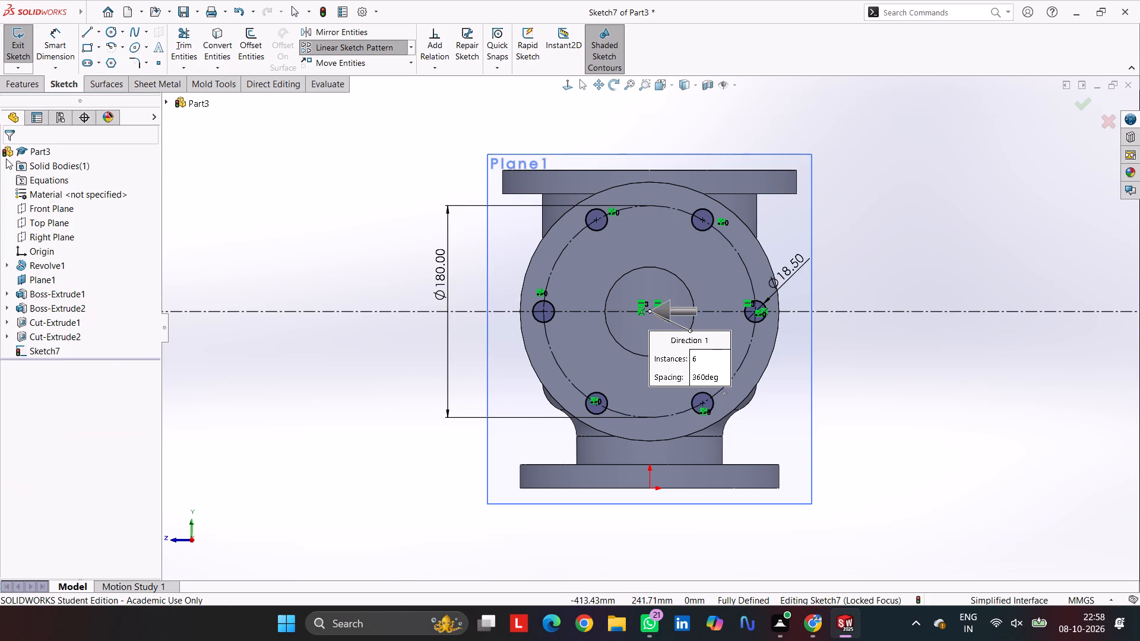
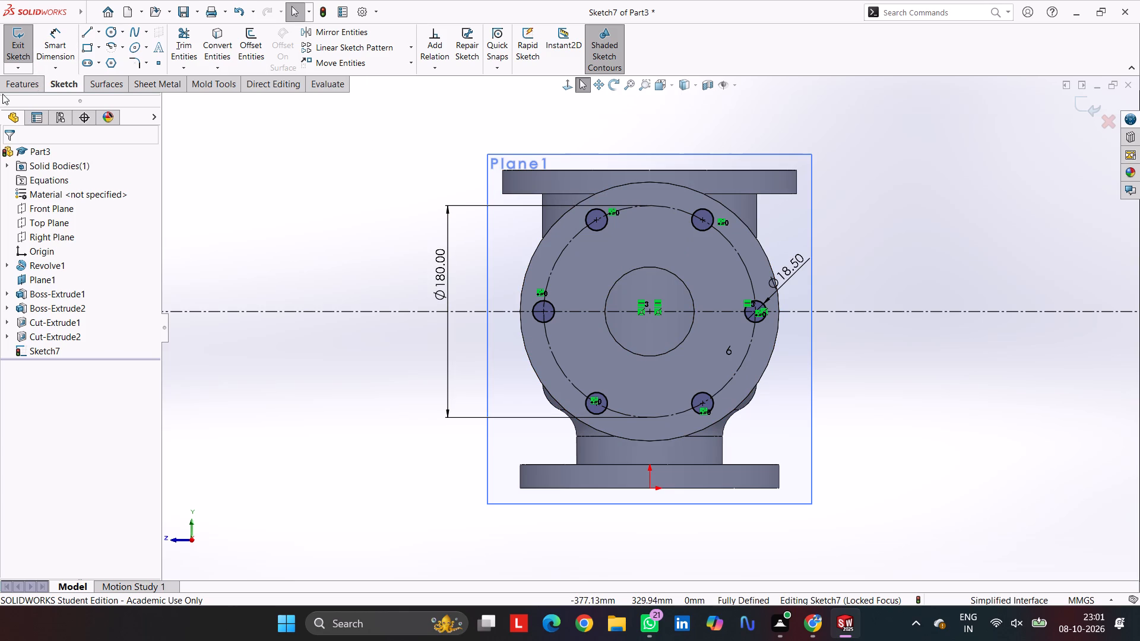
Cut the six side-flange bolt holes through the flange with an Extruded Cut ending Up To Next.
left_click(17, 87)
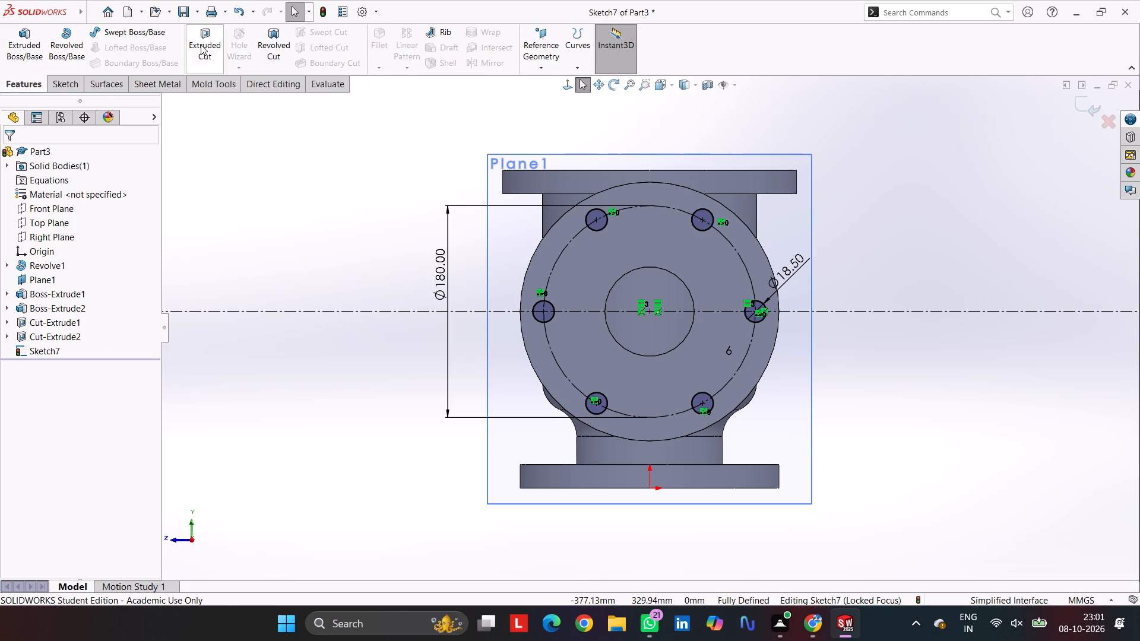
left_click(191, 45)
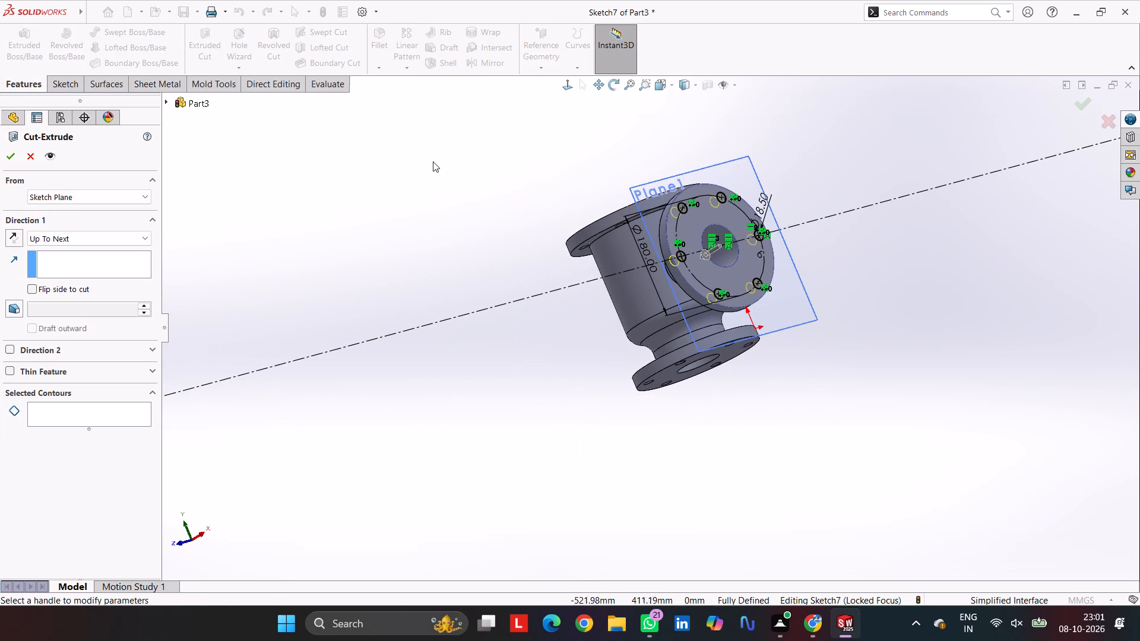
middle_click(454, 175)
middle_click_drag(478, 174, 503, 166)
middle_click_drag(518, 163, 553, 146)
middle_click(553, 146)
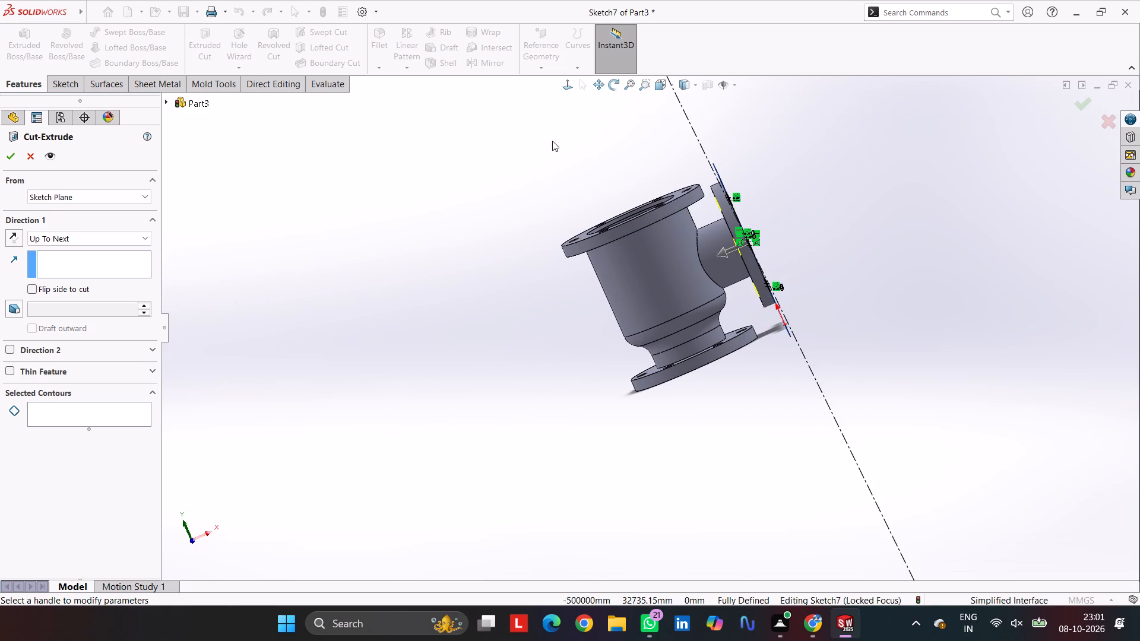
left_click(9, 158)
Examine the body and the bolt holes in its three flanges from several angles.
middle_click_drag(462, 154, 394, 236)
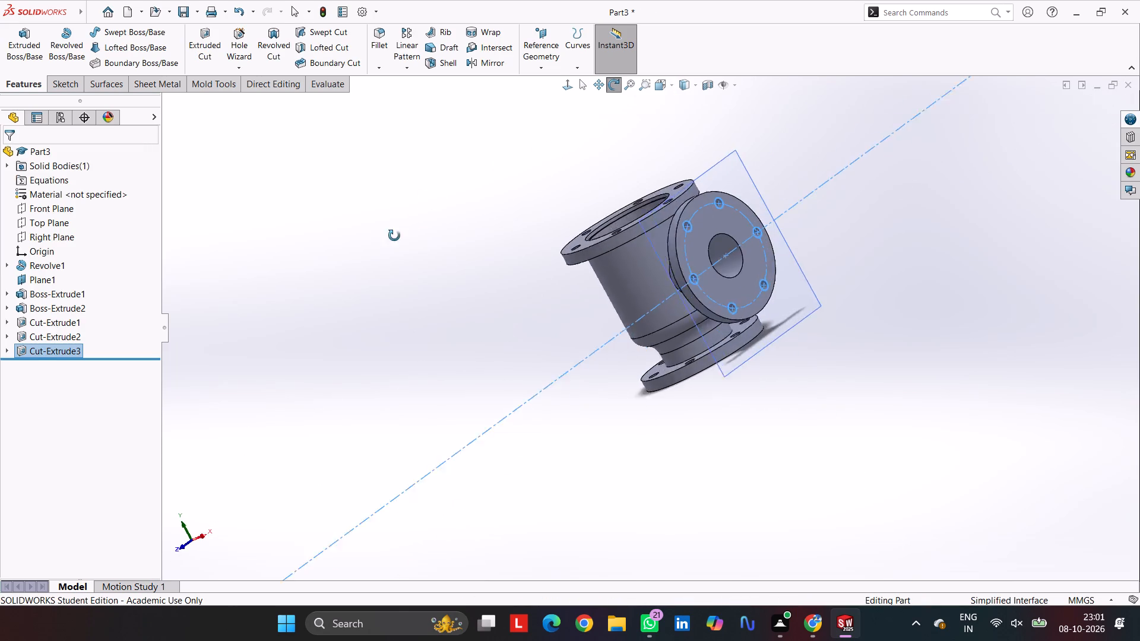
middle_click_drag(394, 236, 371, 250)
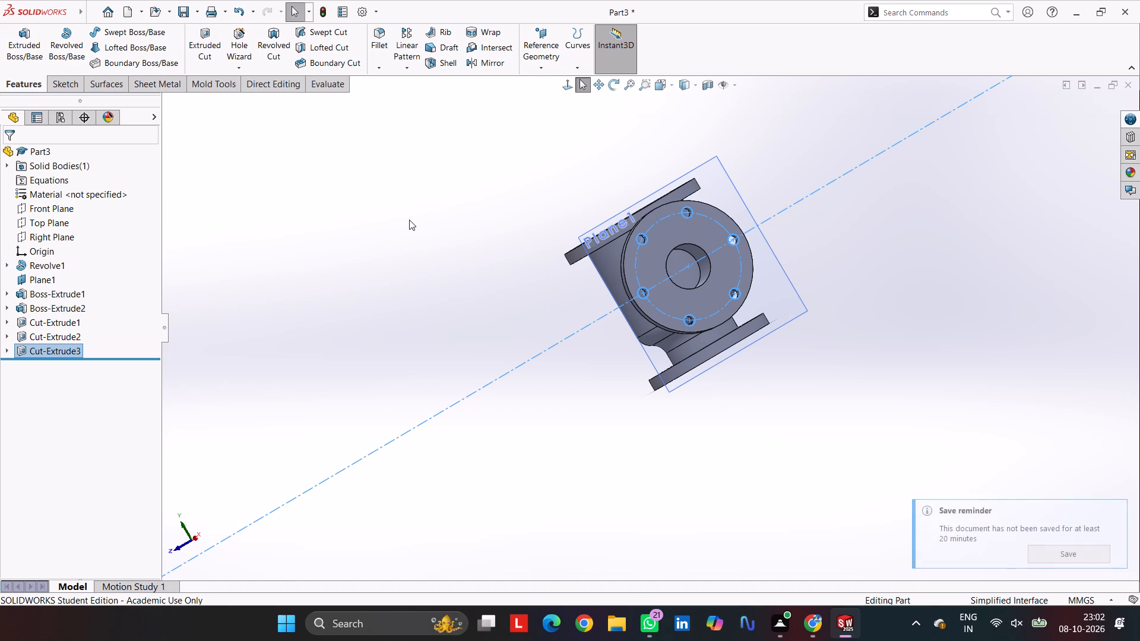
key("Right")
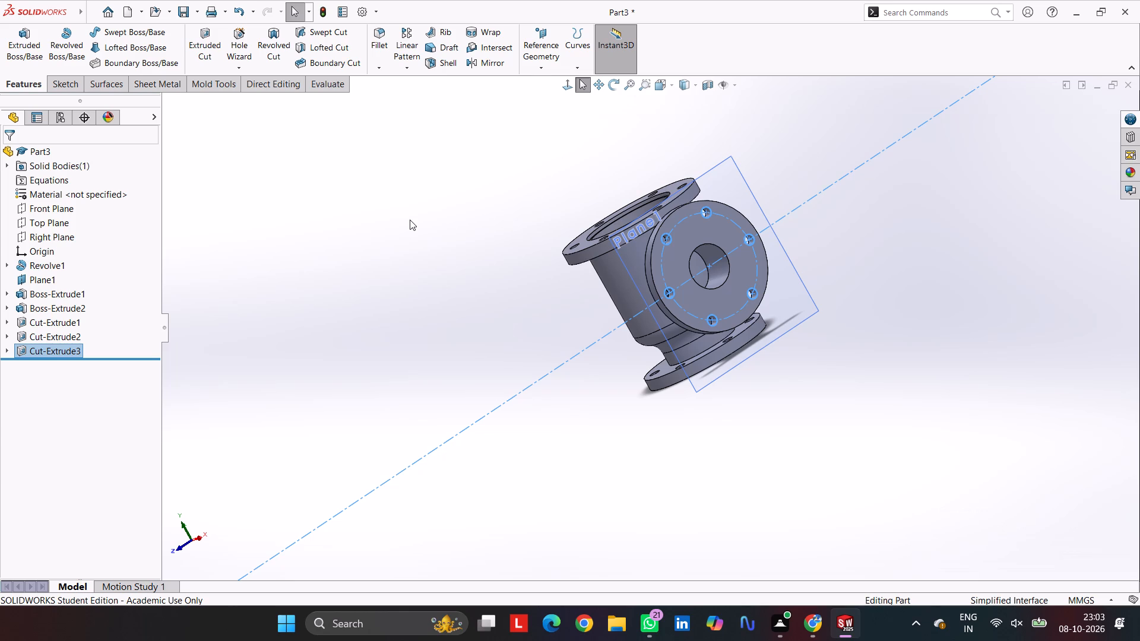
middle_click(489, 305)
left_click(489, 305)
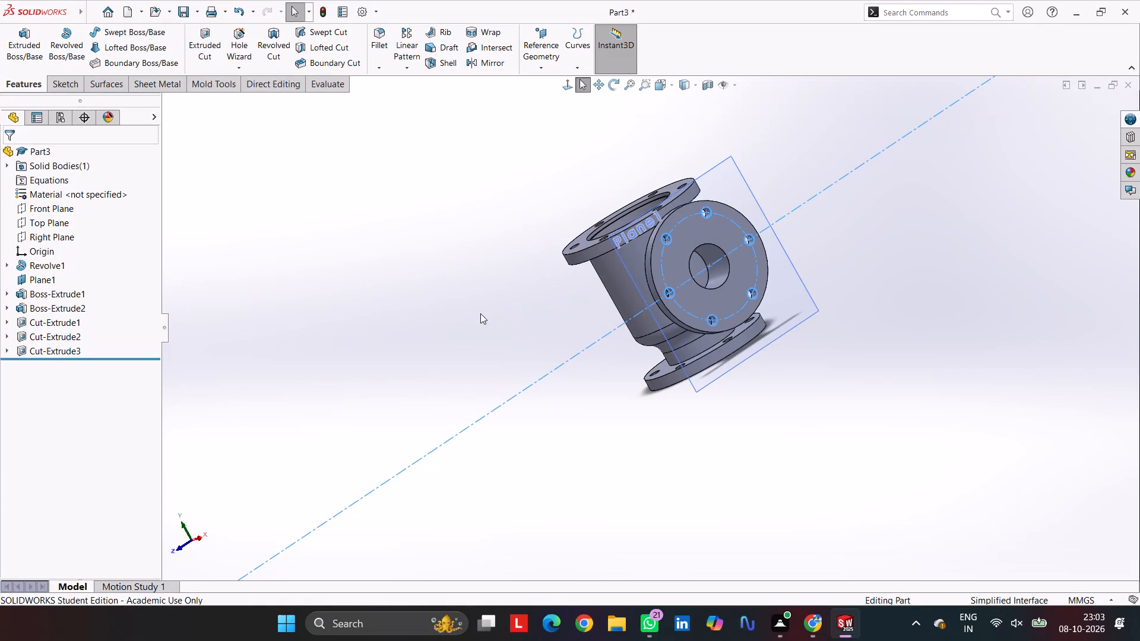
scroll(479, 315, "up", 1)
middle_click_drag(504, 327, 515, 327)
middle_click(515, 327)
middle_click_drag(516, 327, 575, 322)
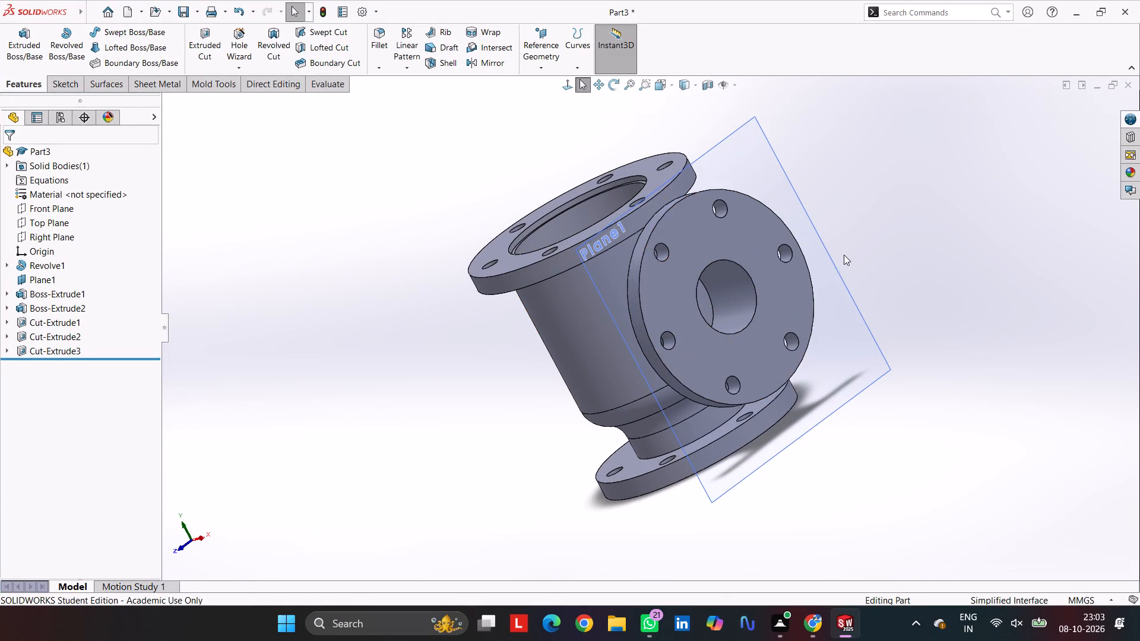
Fillet four edges at 10 mm radius: both ends of the side branch neck and the outer junctions with the top and bottom flanges.
middle_click_drag(845, 255, 949, 231)
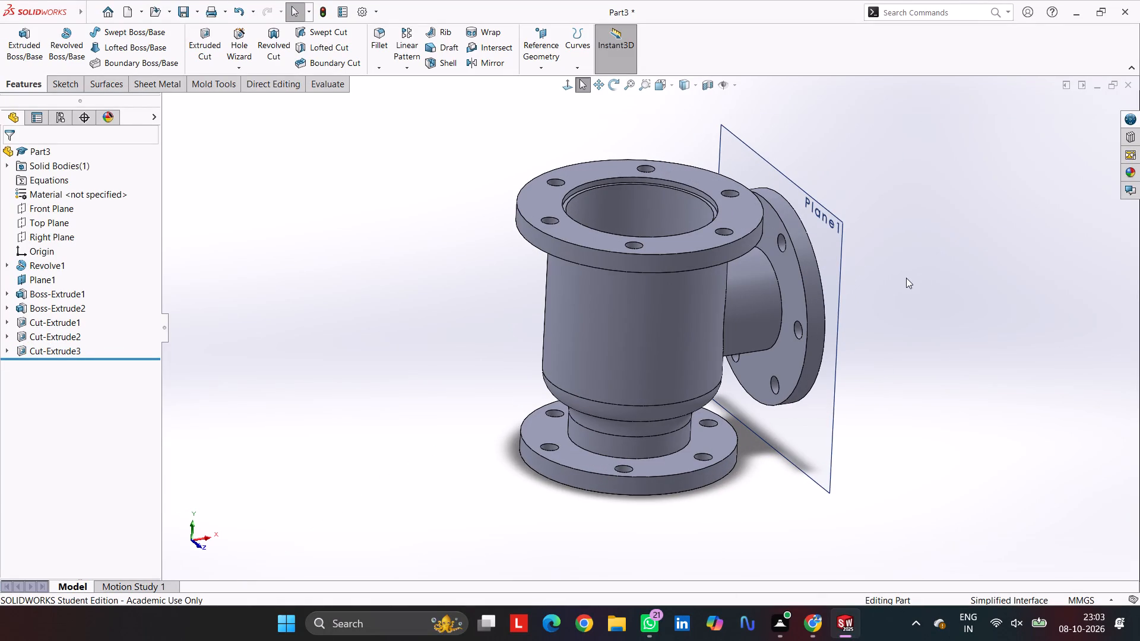
scroll(827, 297, "down", 6)
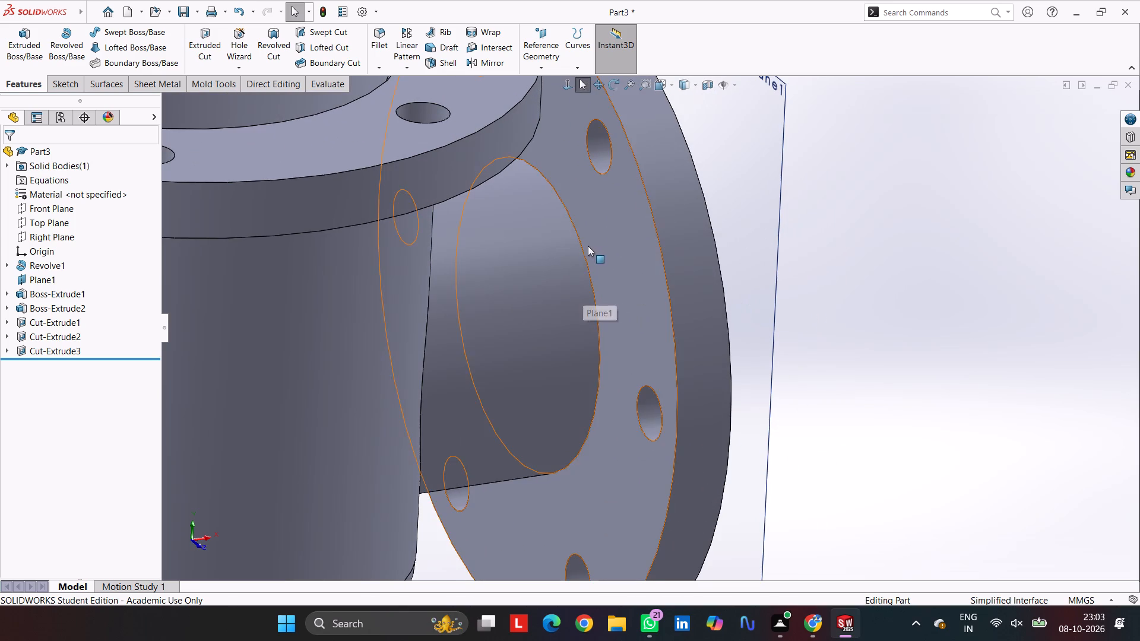
left_click(584, 249)
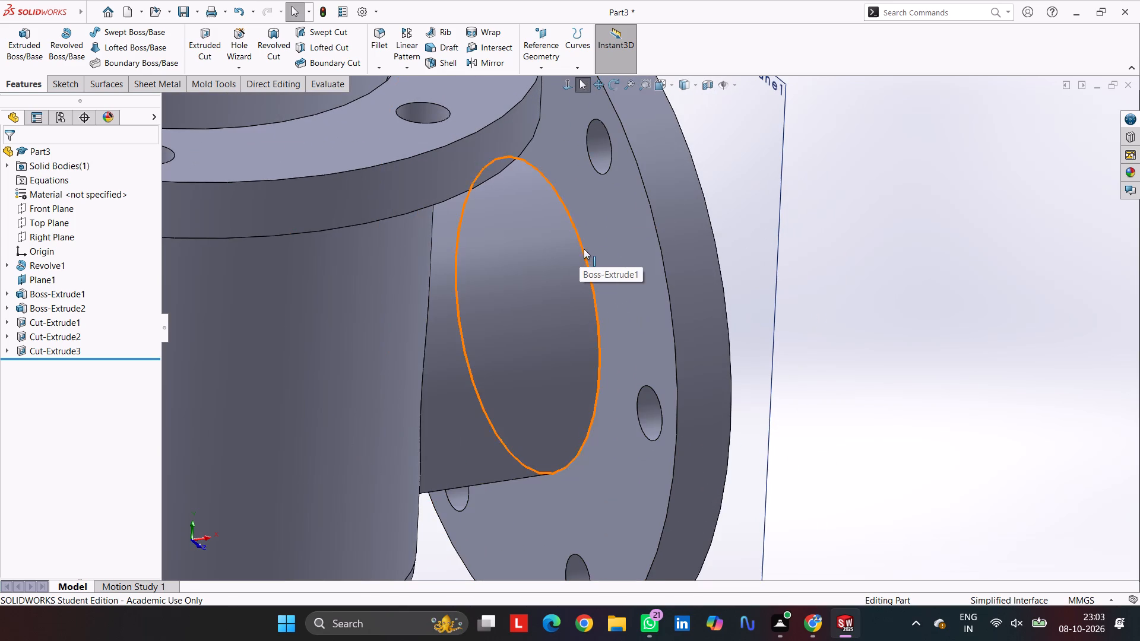
left_click(382, 31)
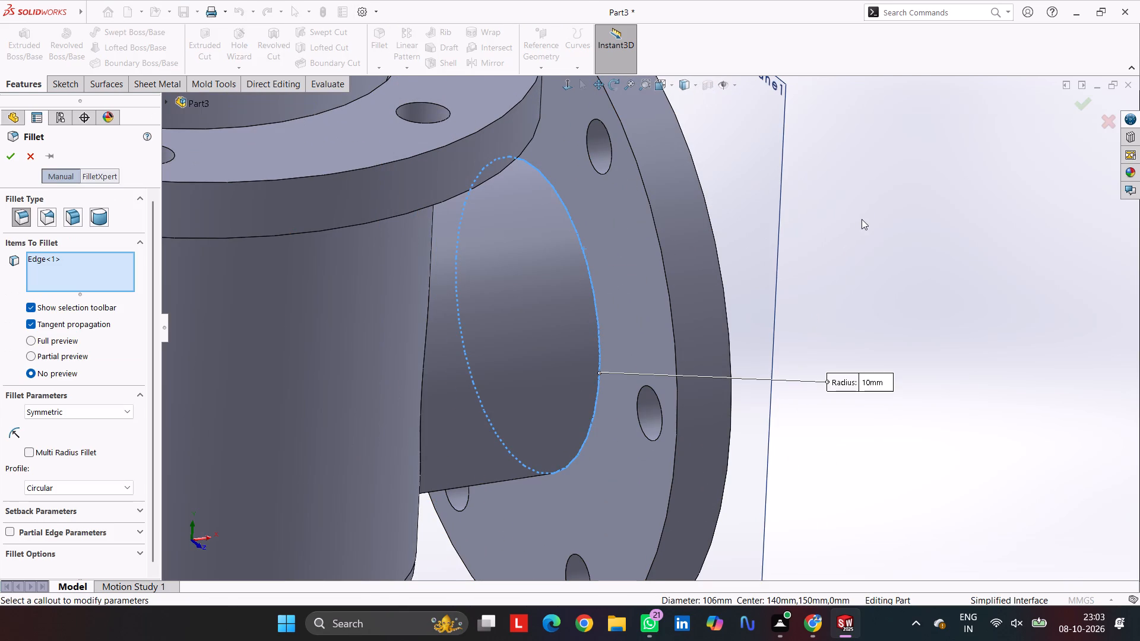
middle_click_drag(862, 221, 826, 268)
middle_click_drag(812, 280, 807, 285)
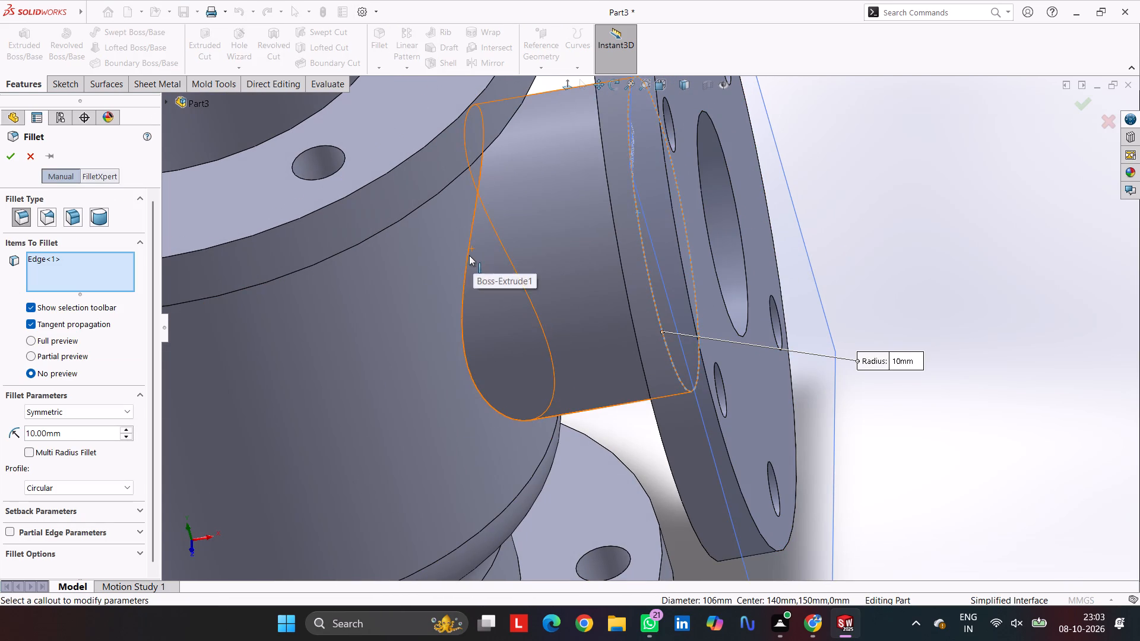
left_click(468, 253, "ctrl")
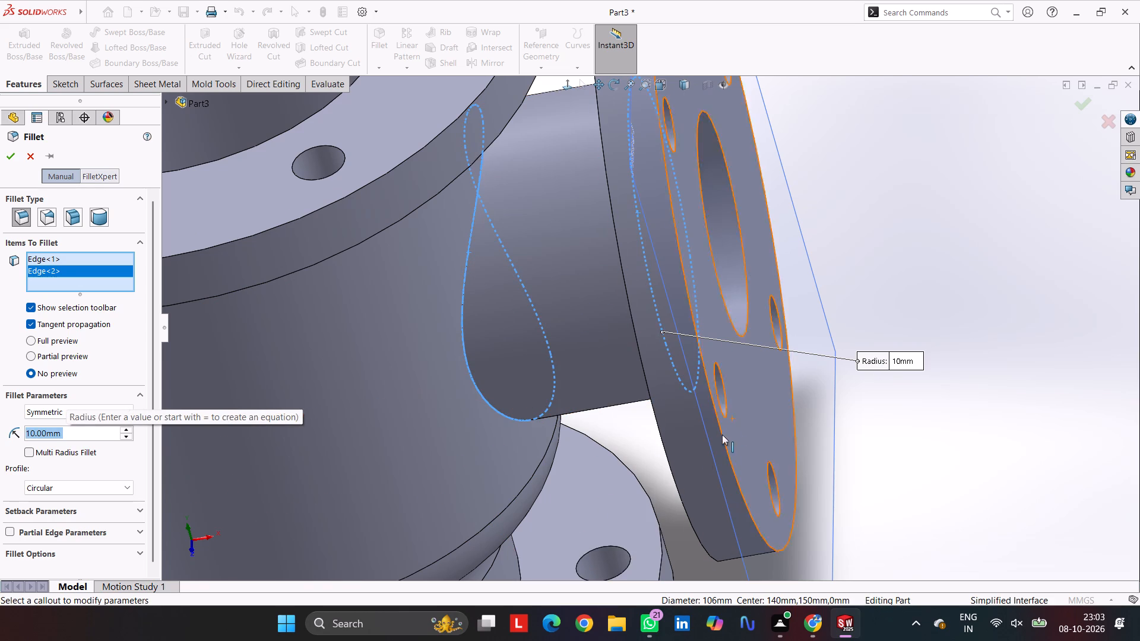
scroll(720, 437, "down", 4)
scroll(683, 462, "up", 6)
scroll(604, 459, "down", 3)
scroll(604, 459, "up", 5)
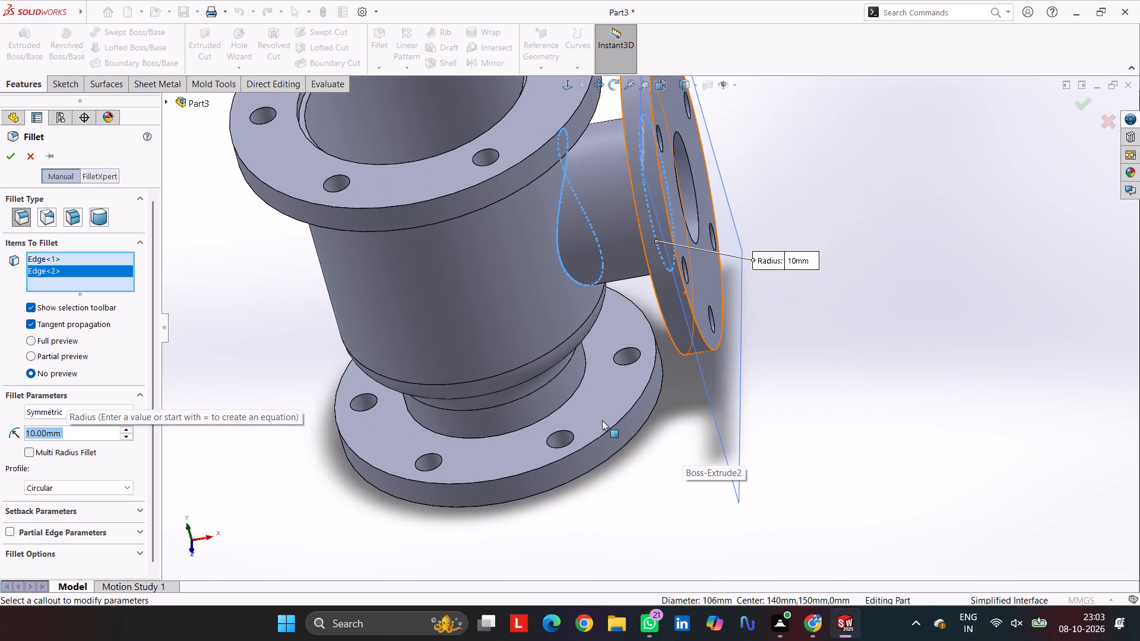
middle_click_drag(756, 369, 714, 186)
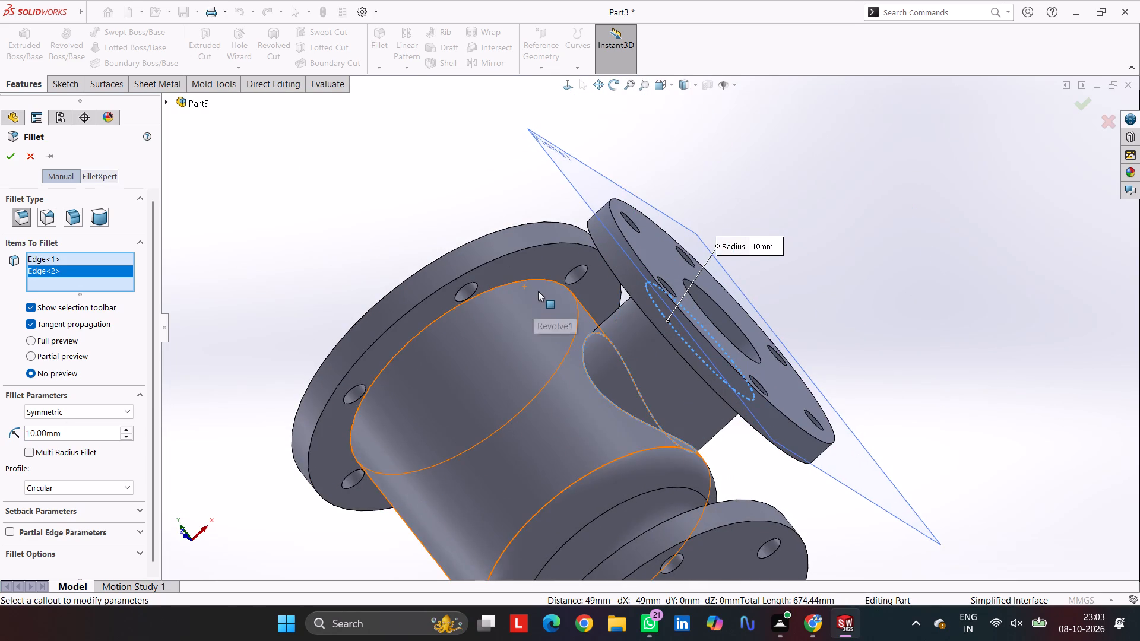
scroll(539, 287, "down", 6, "ctrl")
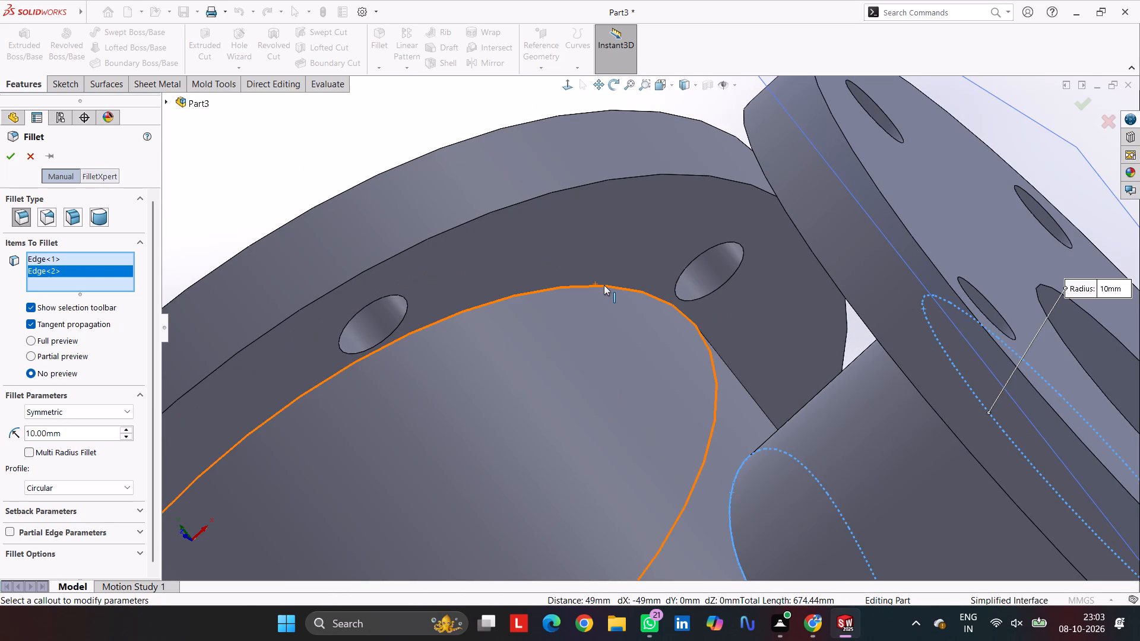
left_click(604, 285, "ctrl")
scroll(676, 333, "up", 7)
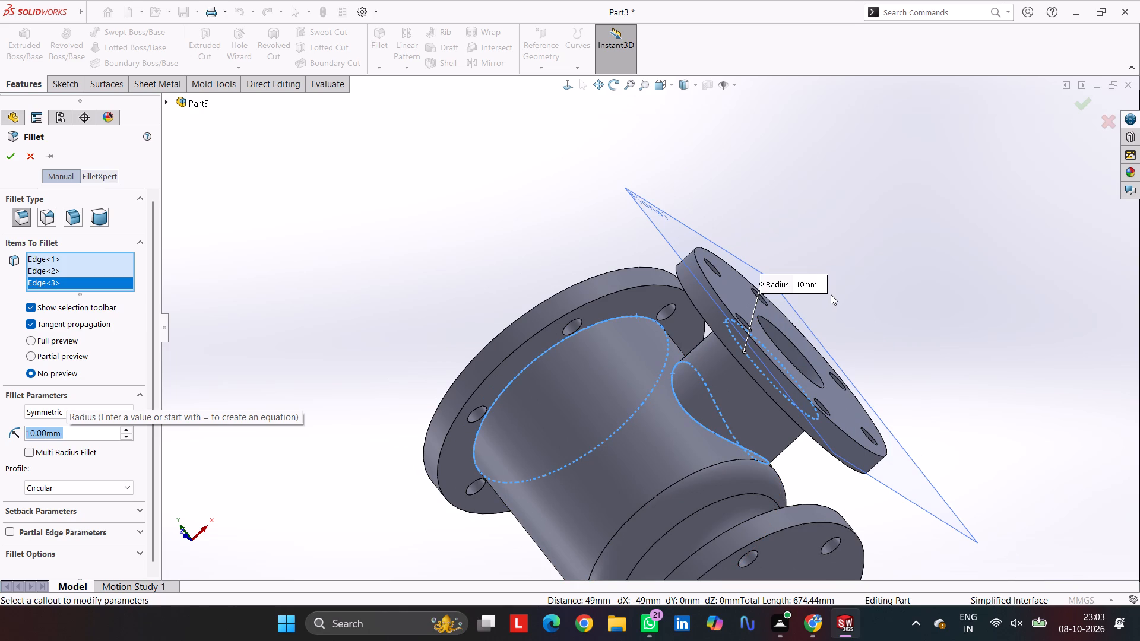
scroll(762, 460, "down", 6)
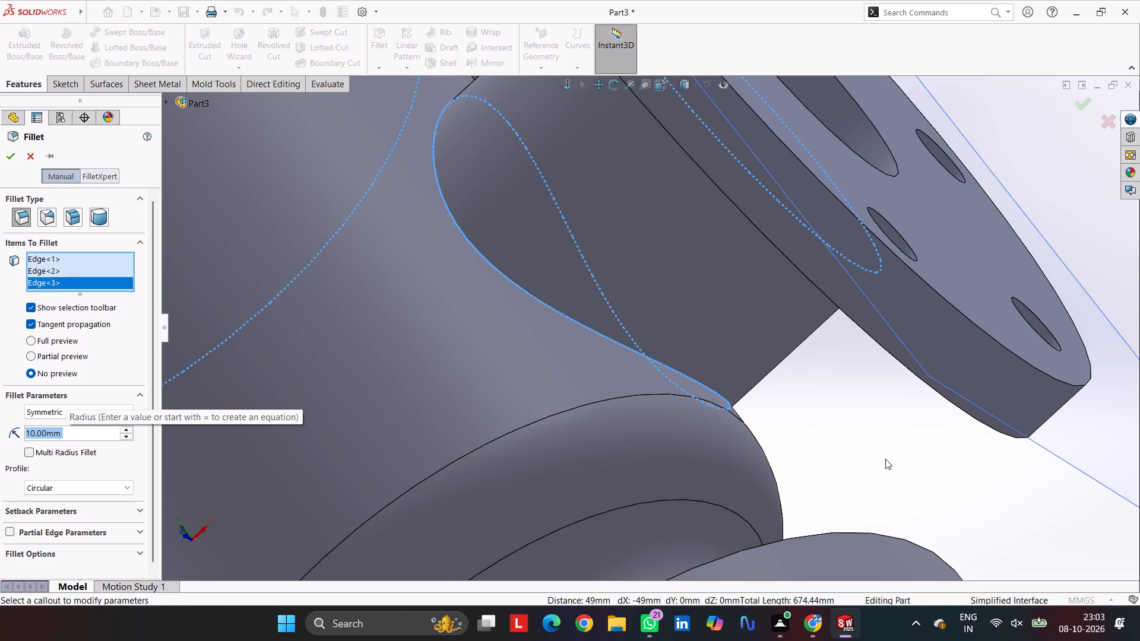
scroll(885, 459, "up", 4)
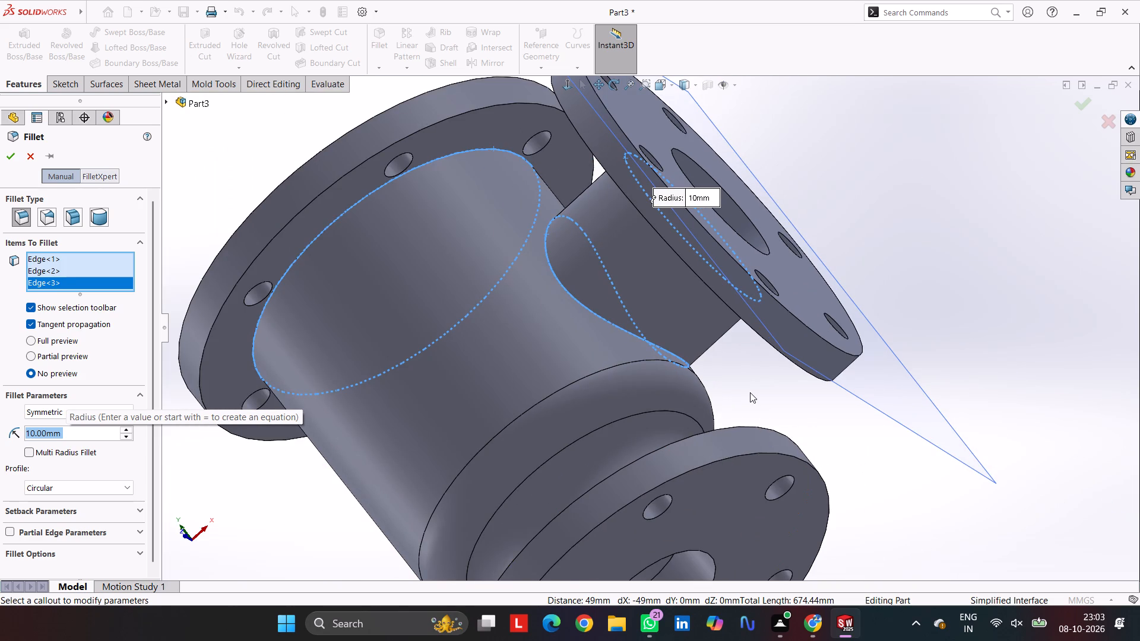
middle_click(790, 474, "ctrl")
middle_click_drag(810, 408, 822, 426, "ctrl")
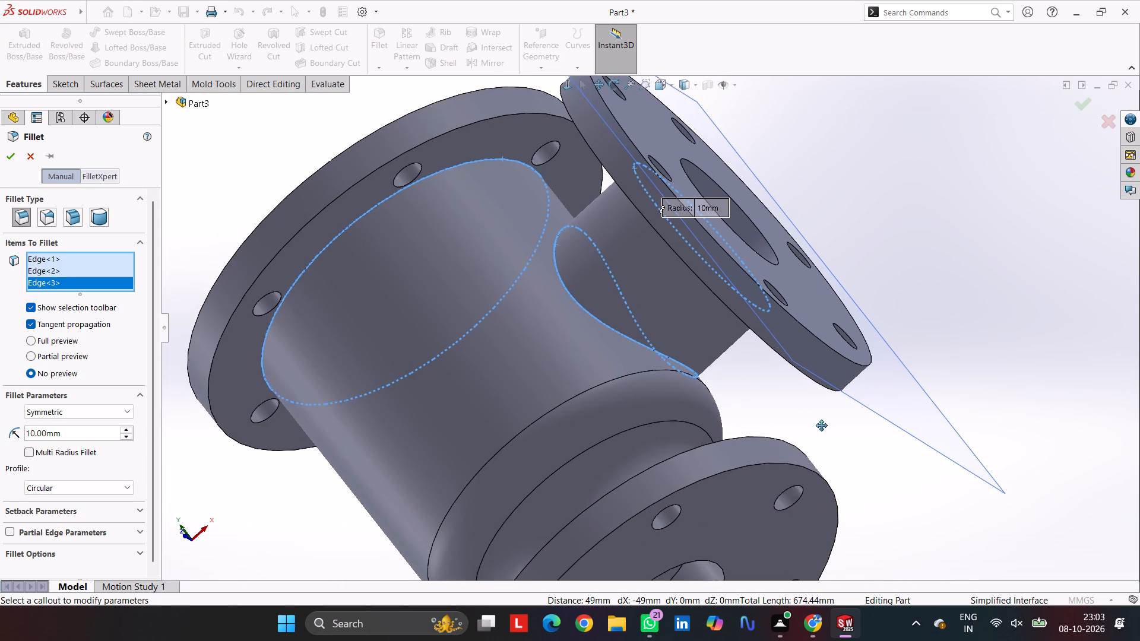
middle_click_drag(822, 426, 835, 437, "ctrl")
middle_click_drag(824, 424, 889, 515)
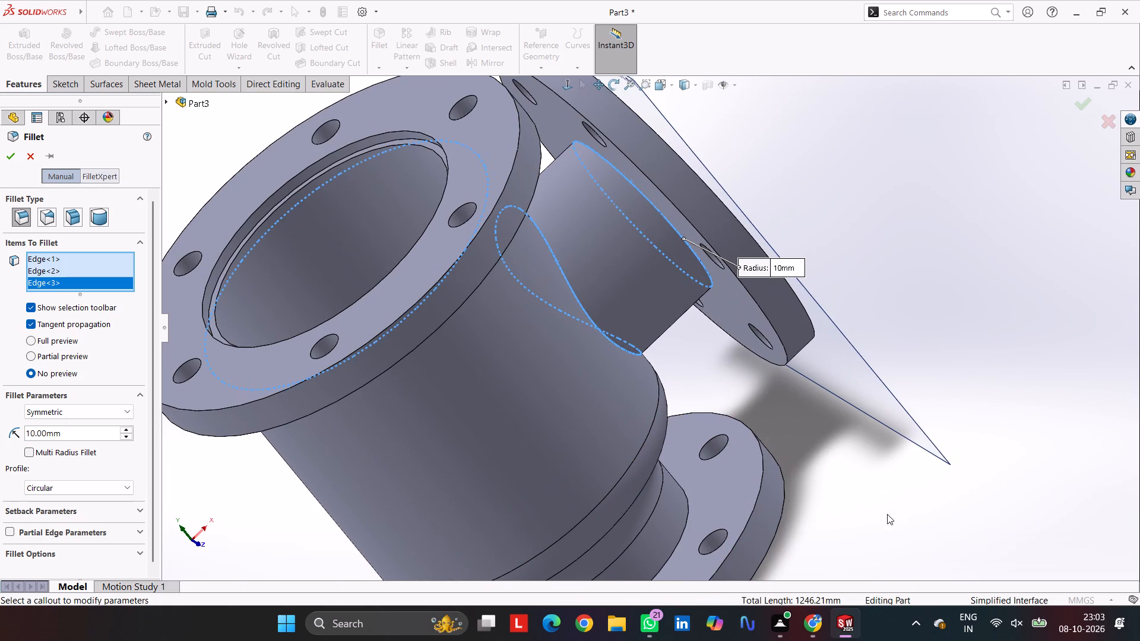
scroll(711, 521, "down", 3, "ctrl")
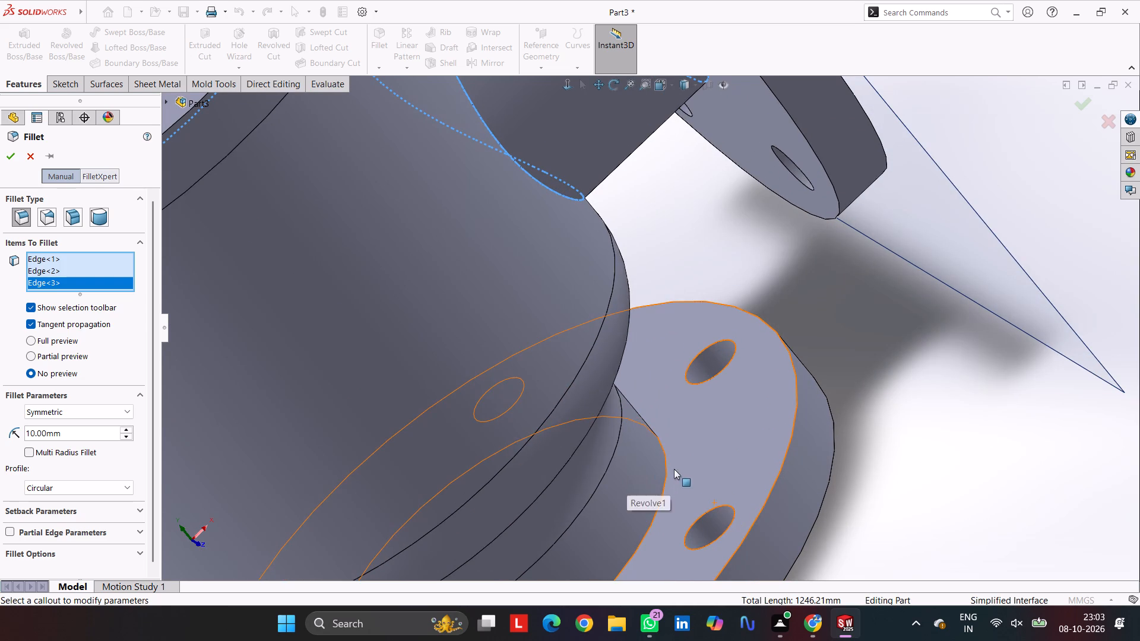
left_click(667, 474, "ctrl")
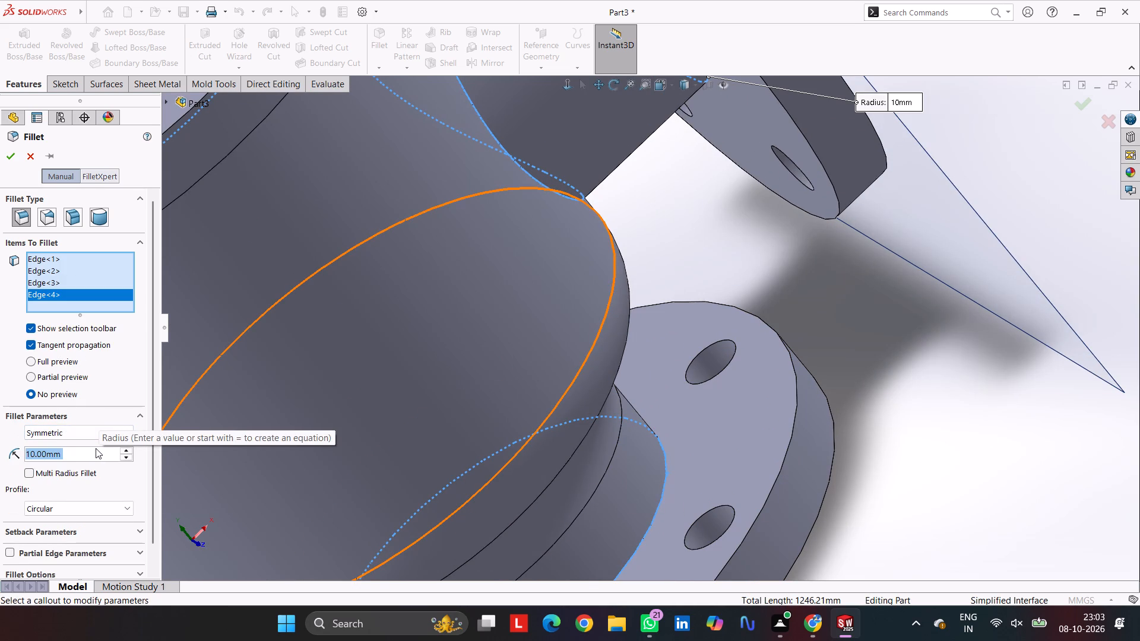
key("Return")
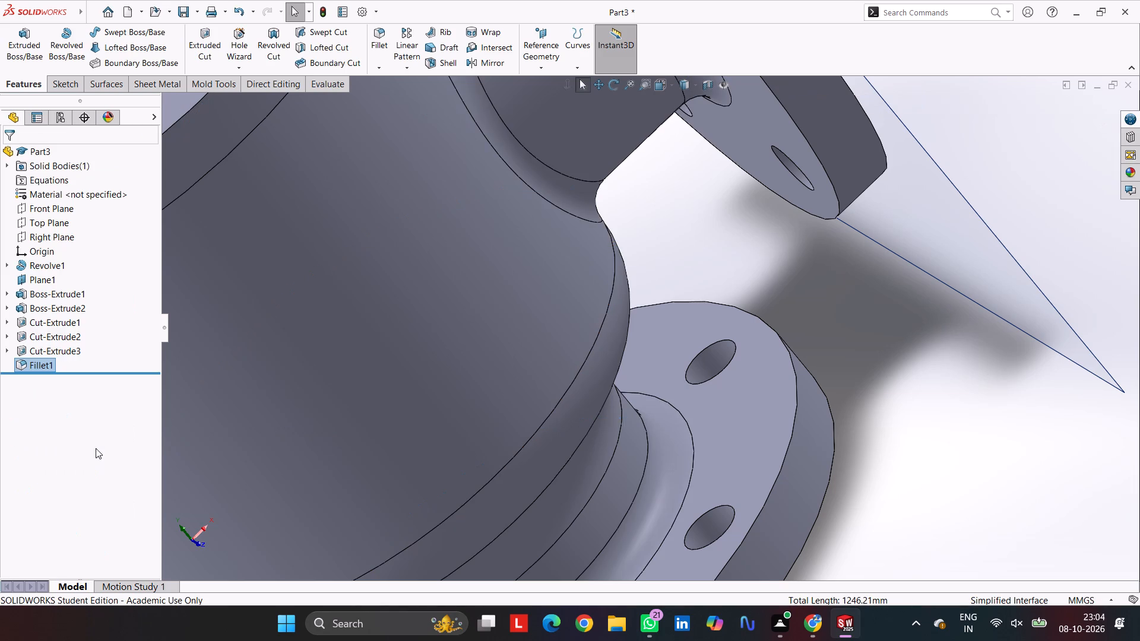
Open the profile sketch of the revolved main body for editing.
scroll(961, 380, "up", 3)
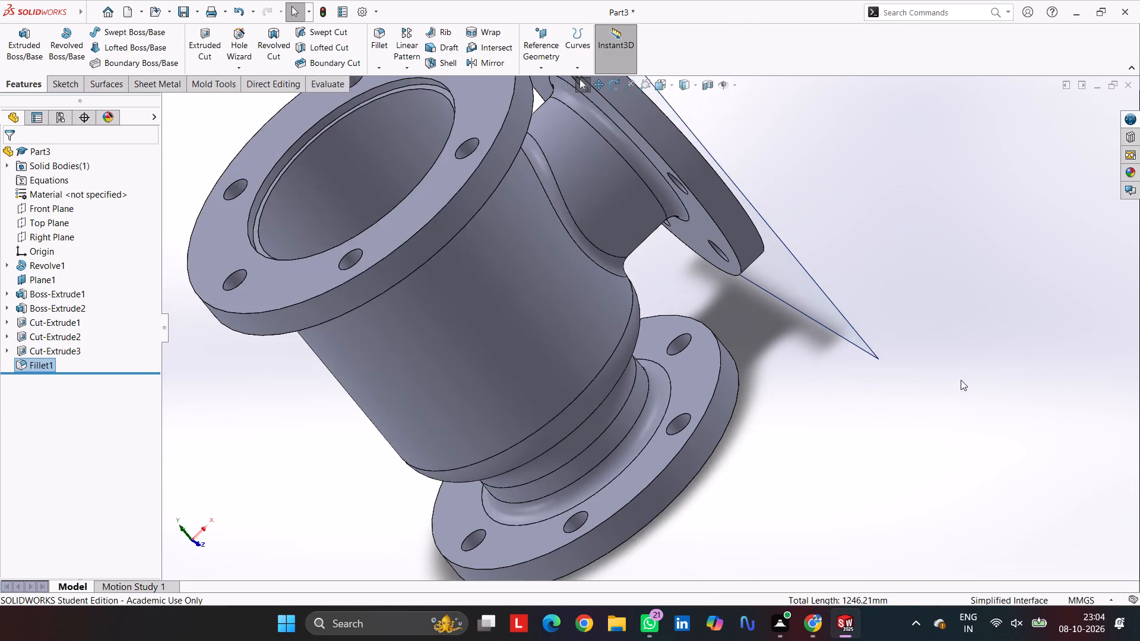
scroll(961, 380, "up", 3)
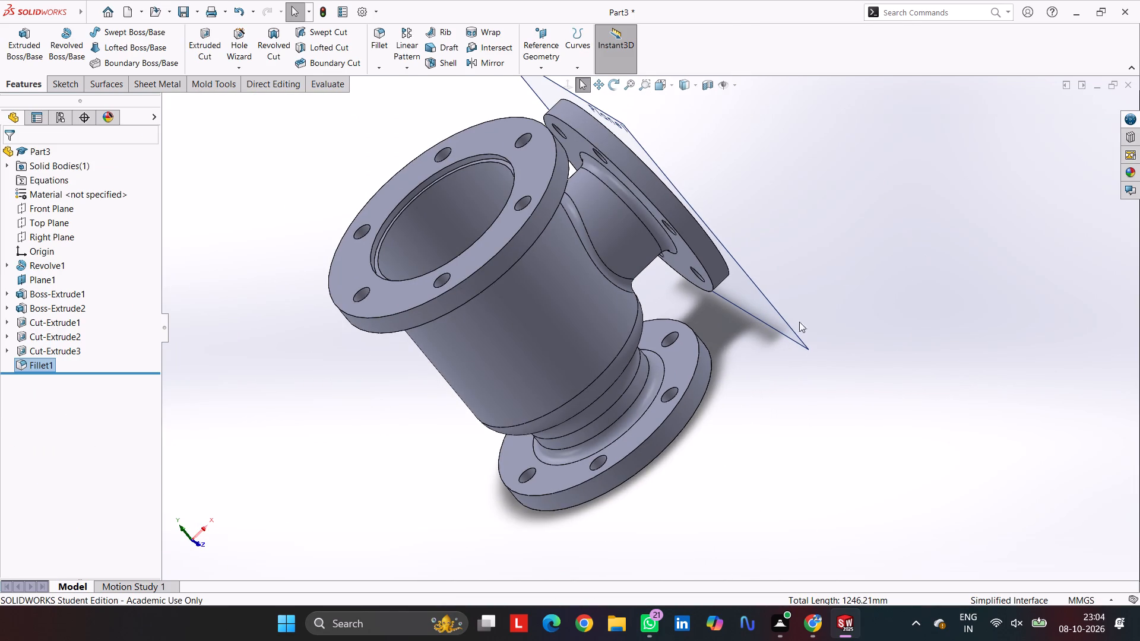
left_click(283, 179)
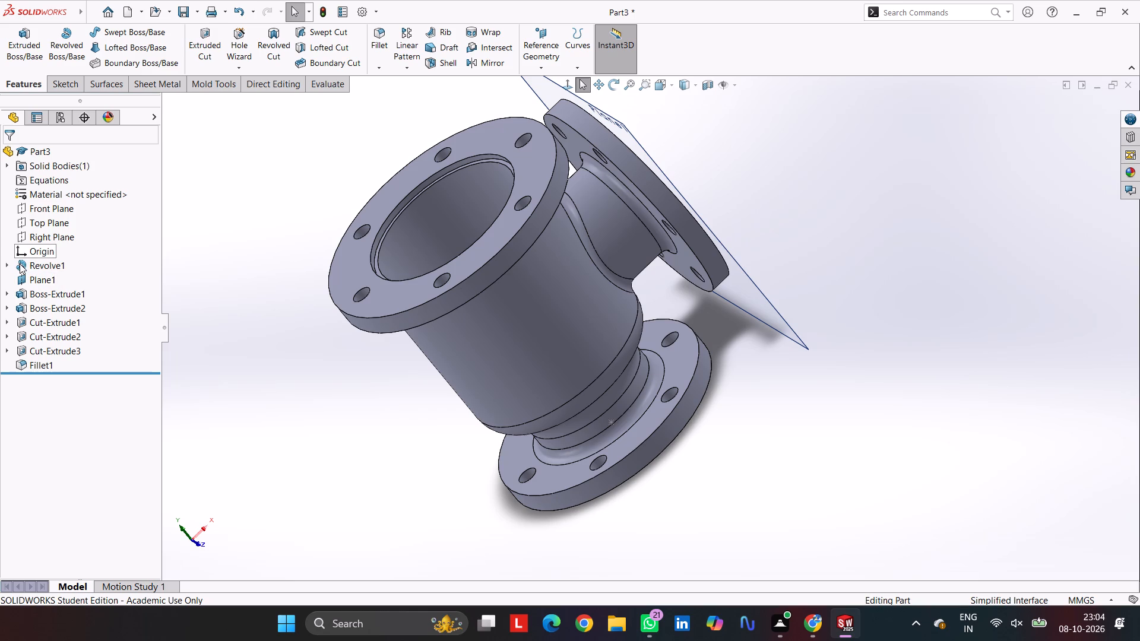
left_click(53, 265)
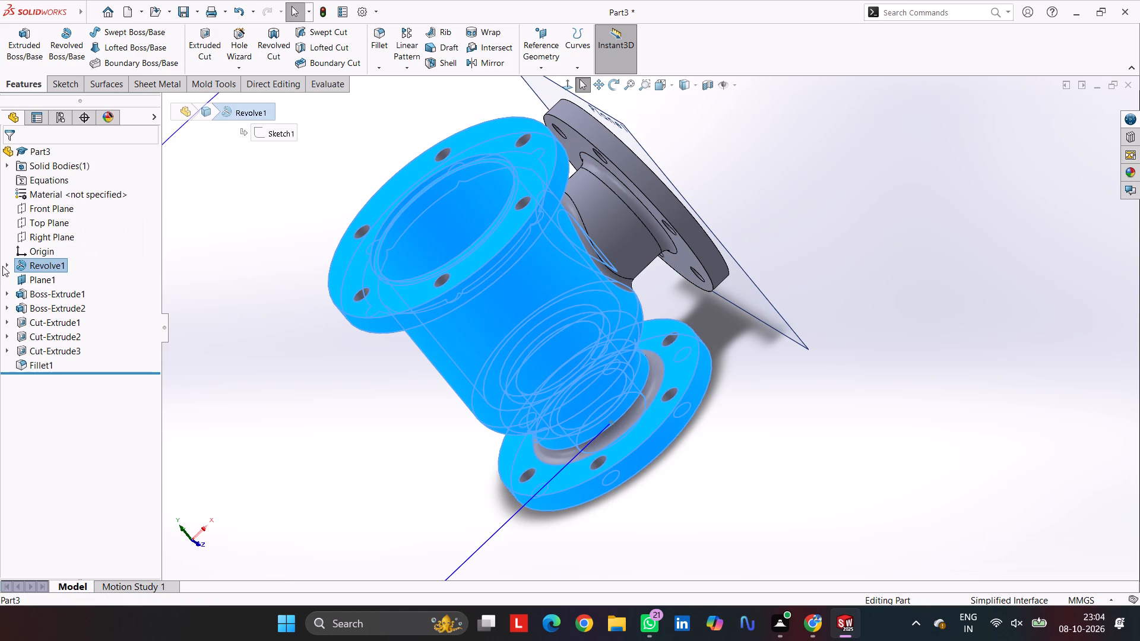
left_click(7, 264)
left_click(47, 275)
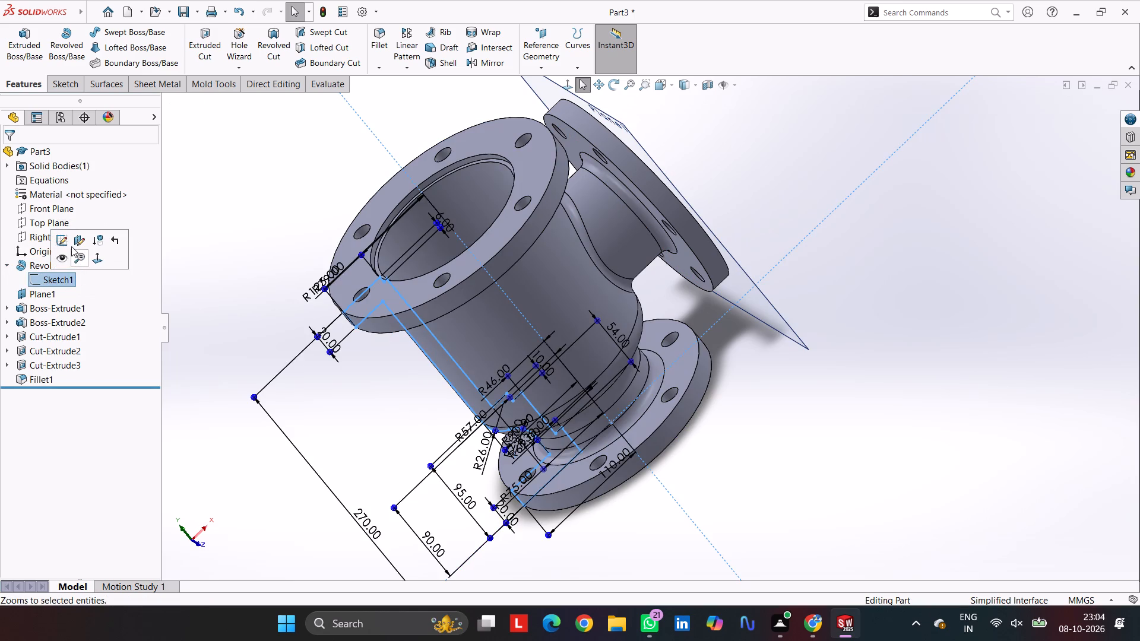
left_click(63, 243)
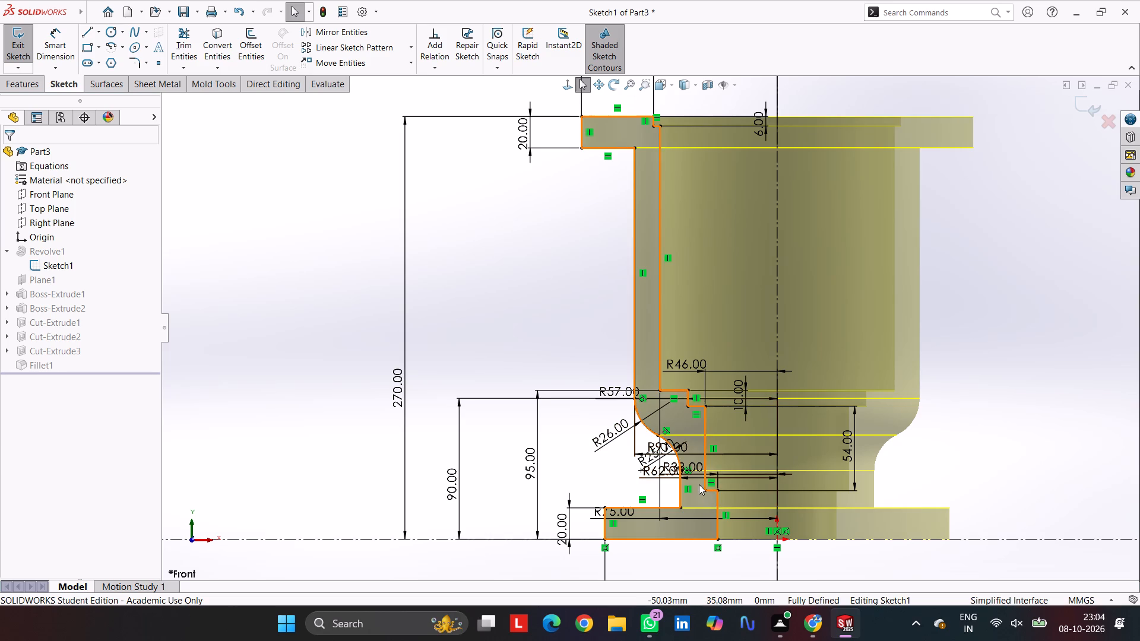
Add a 5 mm sketch fillet at the bore's lower step corner, between the R46 wall and the short horizontal ledge.
scroll(732, 504, "down", 3)
scroll(715, 500, "up", 1)
scroll(711, 500, "down", 1)
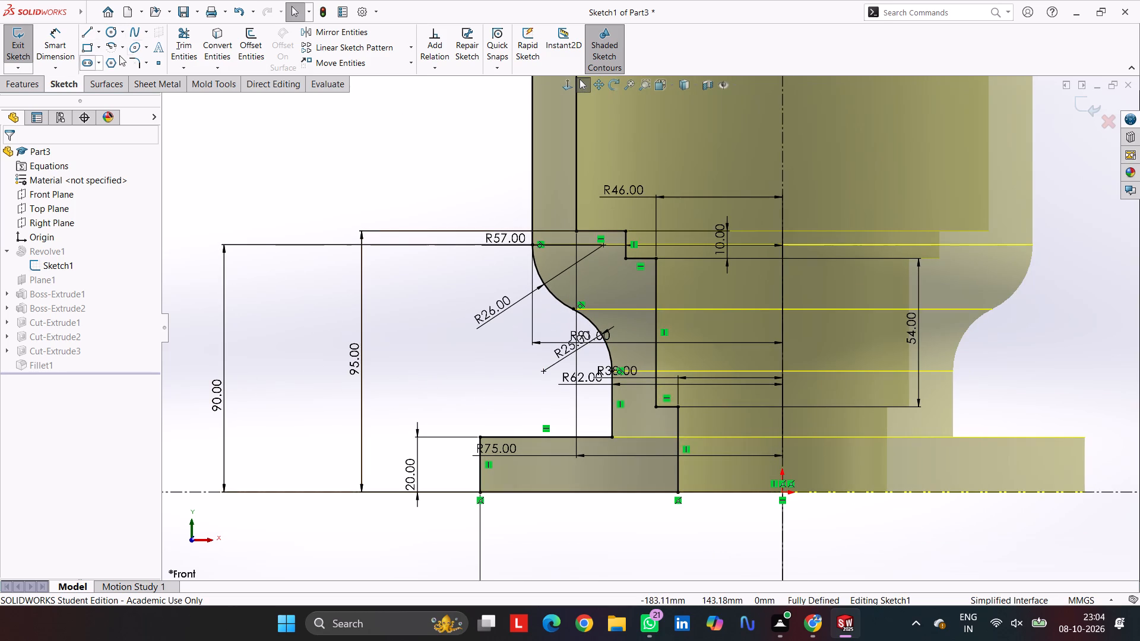
left_click(134, 61)
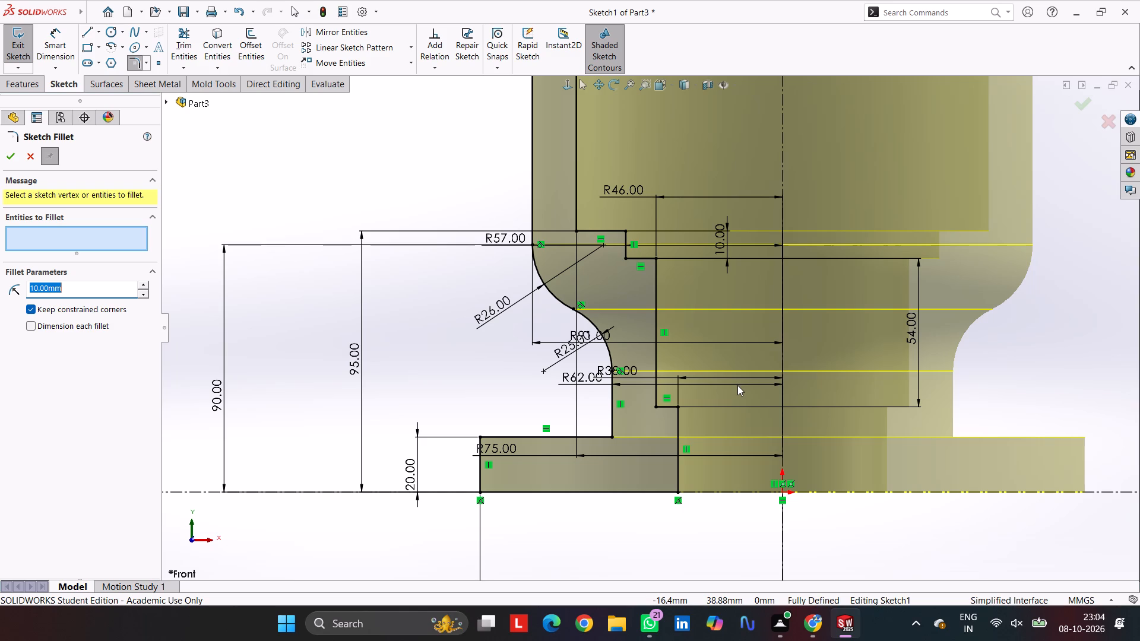
left_click(666, 407)
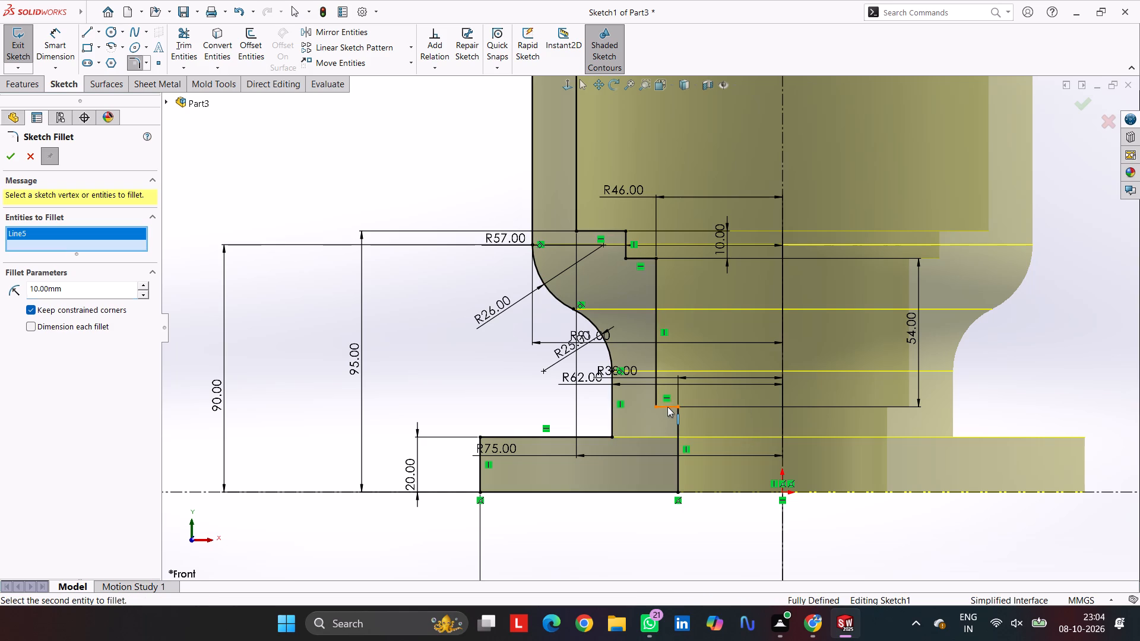
left_click(656, 389)
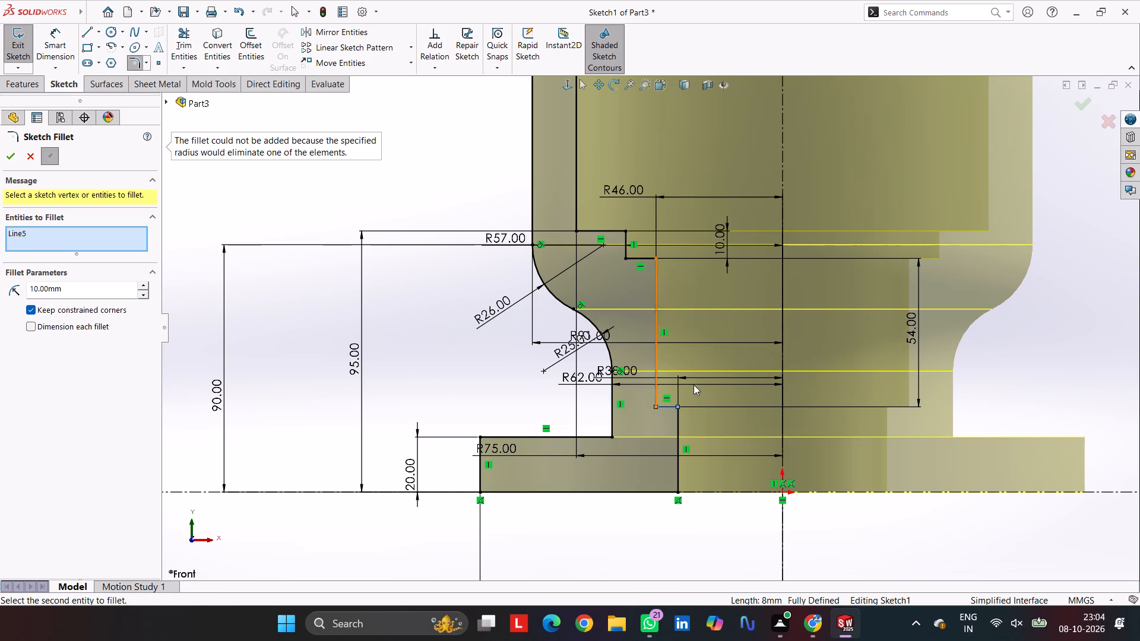
left_click(657, 392, "ctrl")
left_click_drag(103, 288, 0, 271)
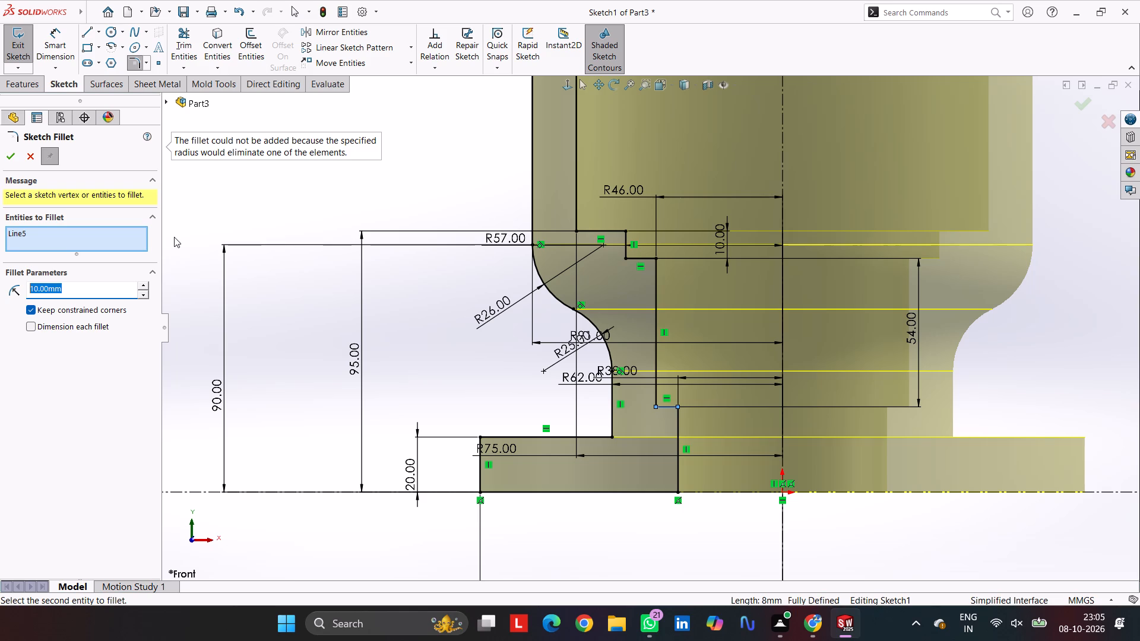
key("5")
left_click(655, 357)
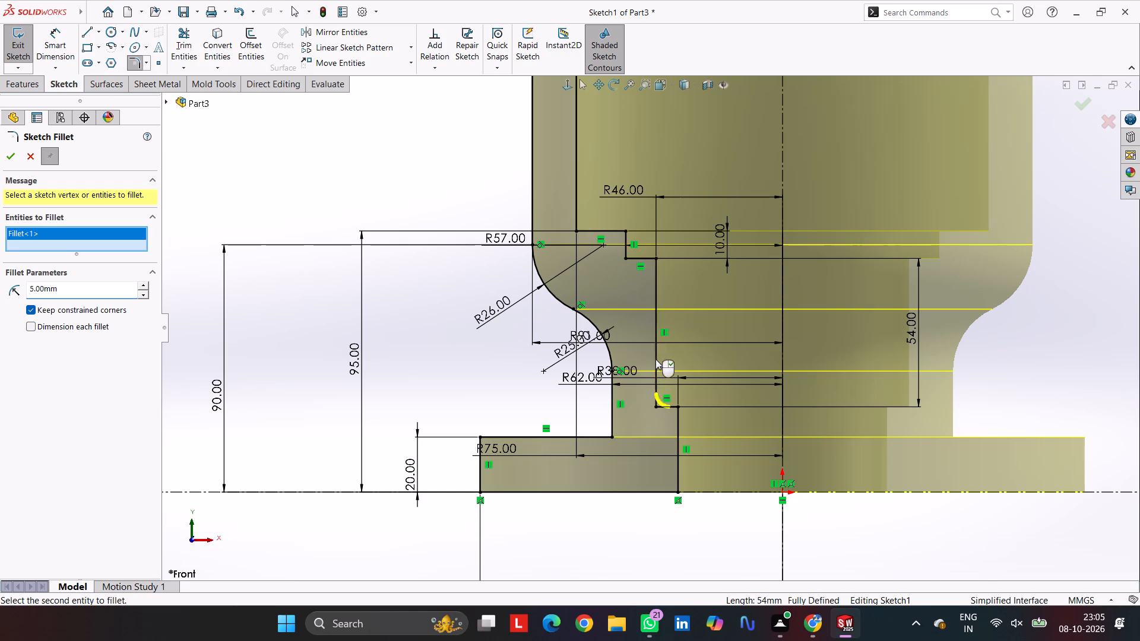
left_click(8, 161)
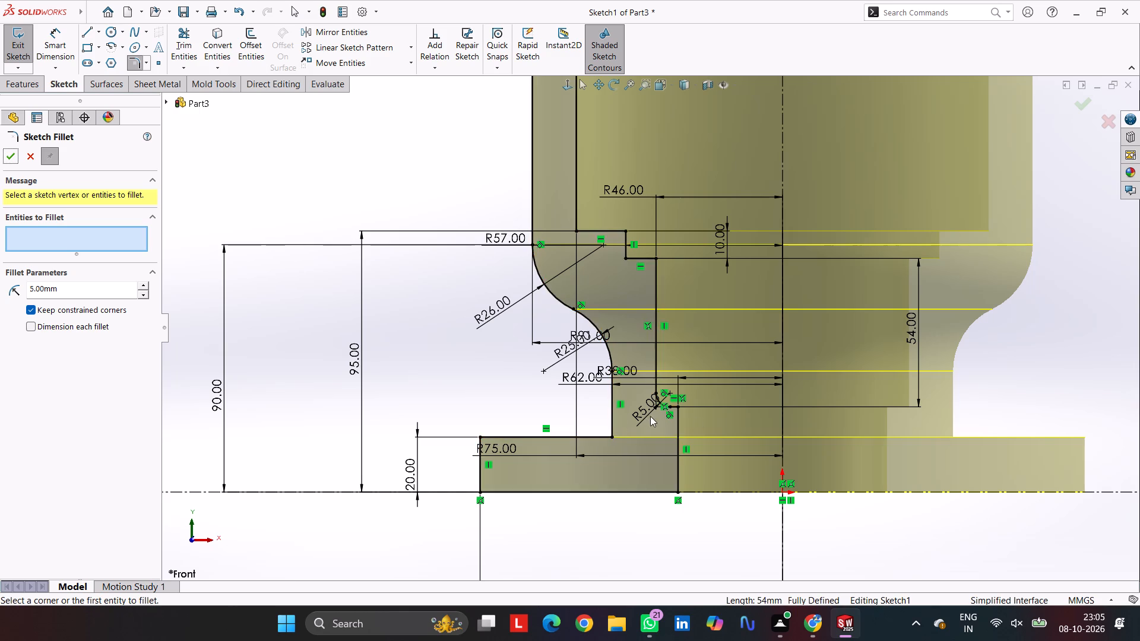
Add a 10 mm sketch fillet at the outer corner between the lower neck and the top face of the bottom flange.
left_click(615, 418)
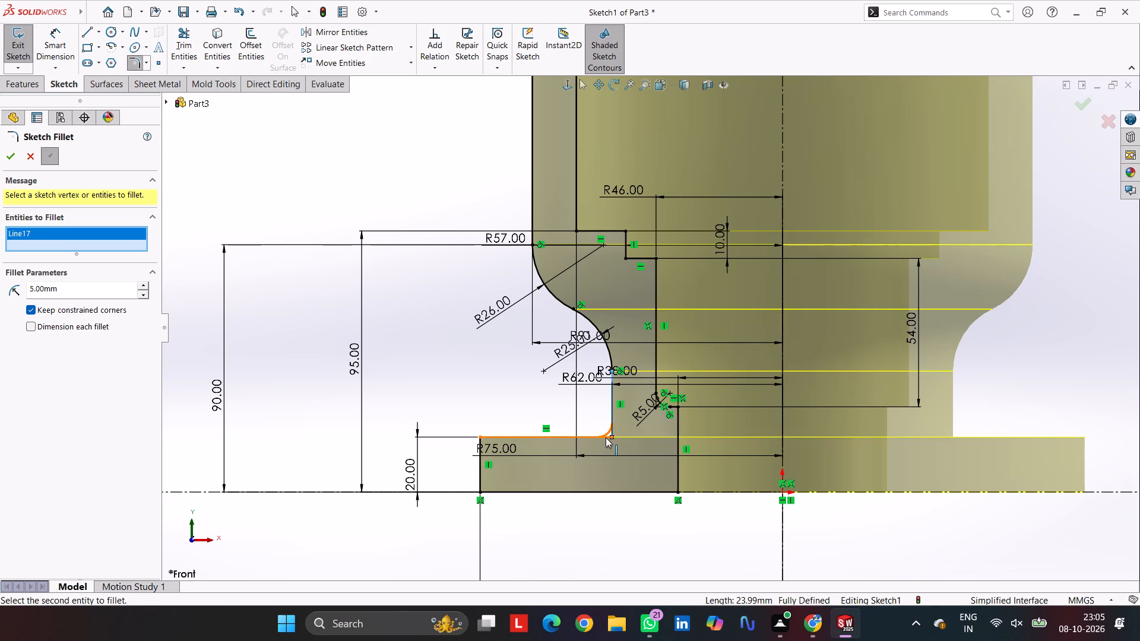
left_click(606, 437)
left_click_drag(103, 288, 0, 303)
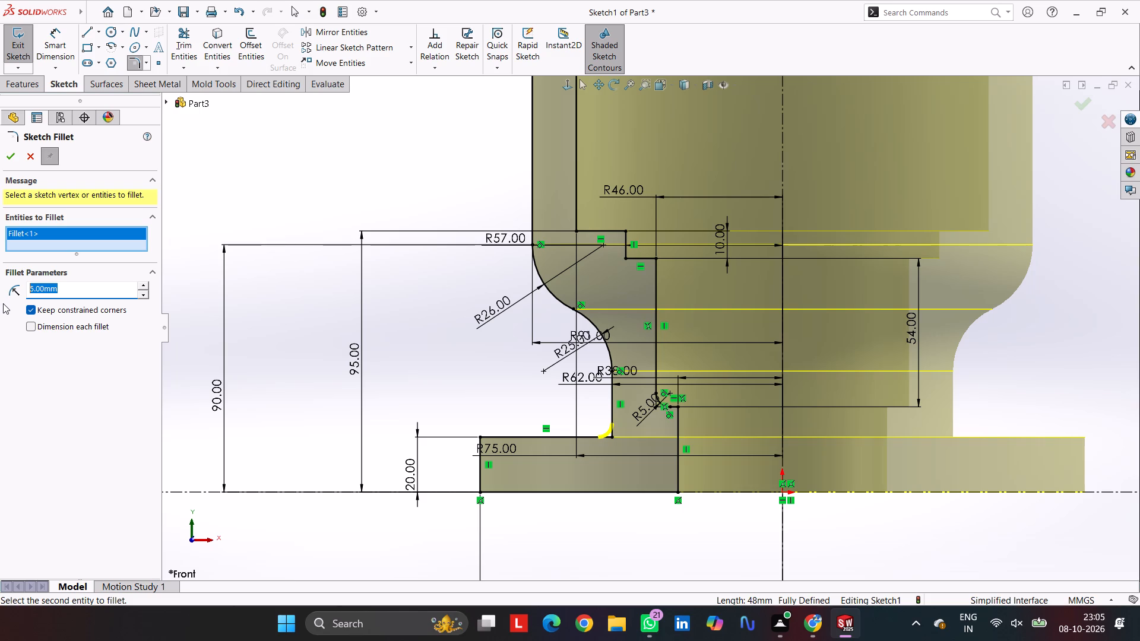
type("10")
key("Return")
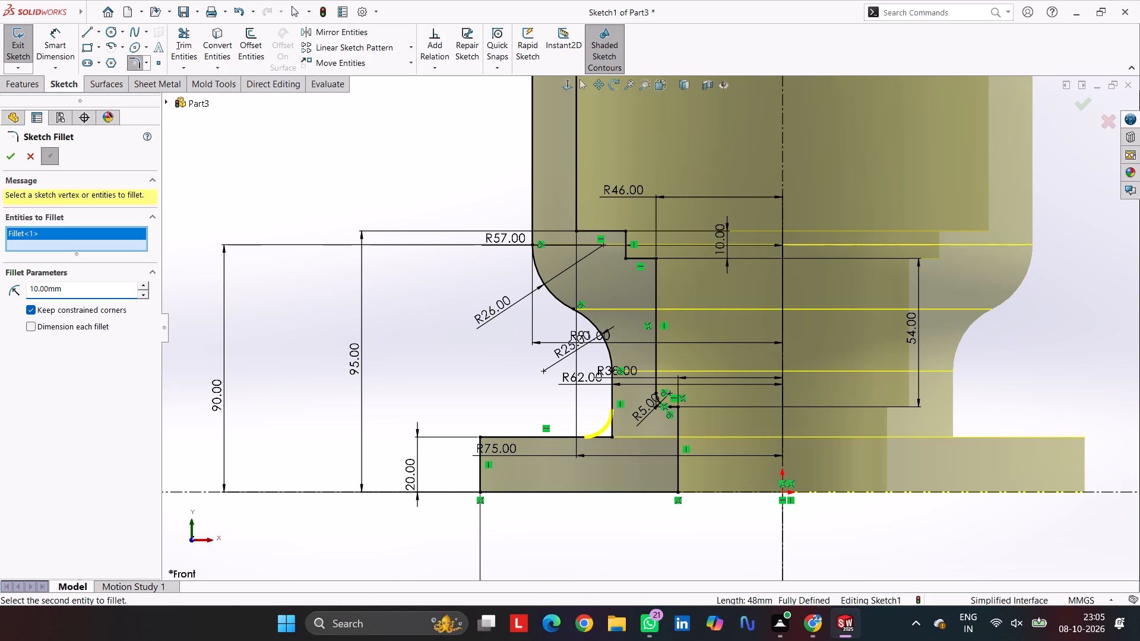
key("Return")
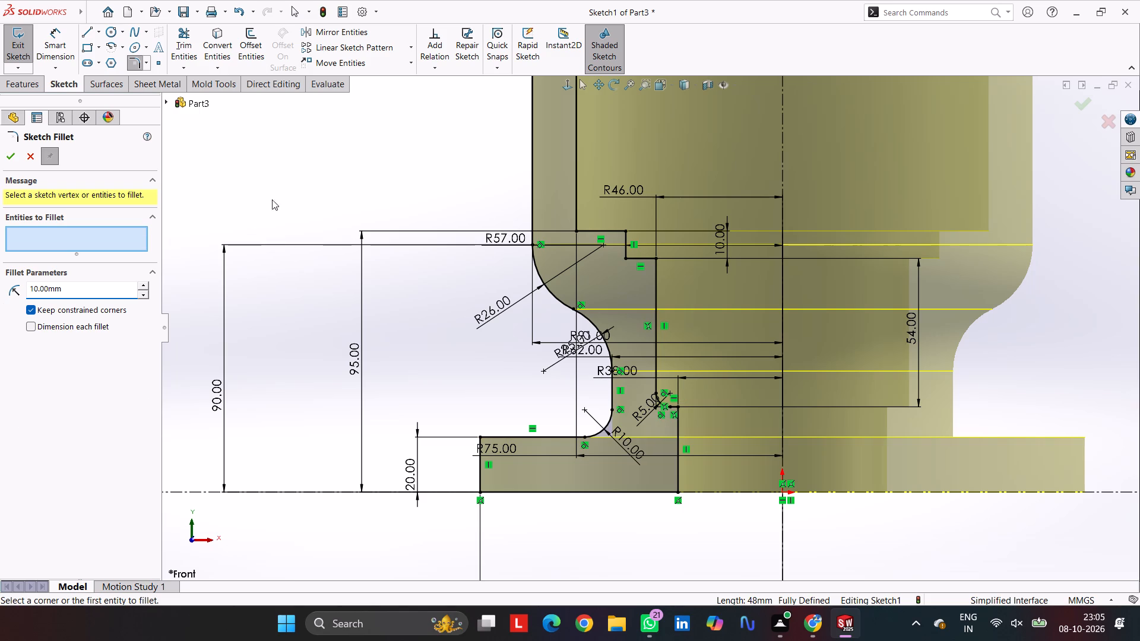
left_click(318, 151)
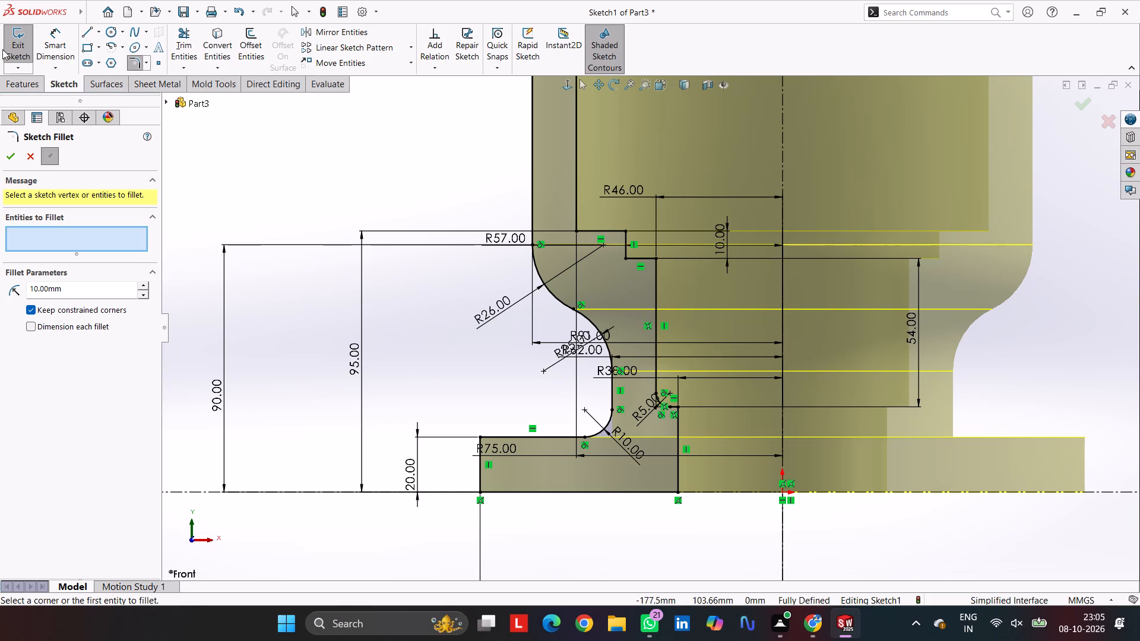
left_click(8, 157)
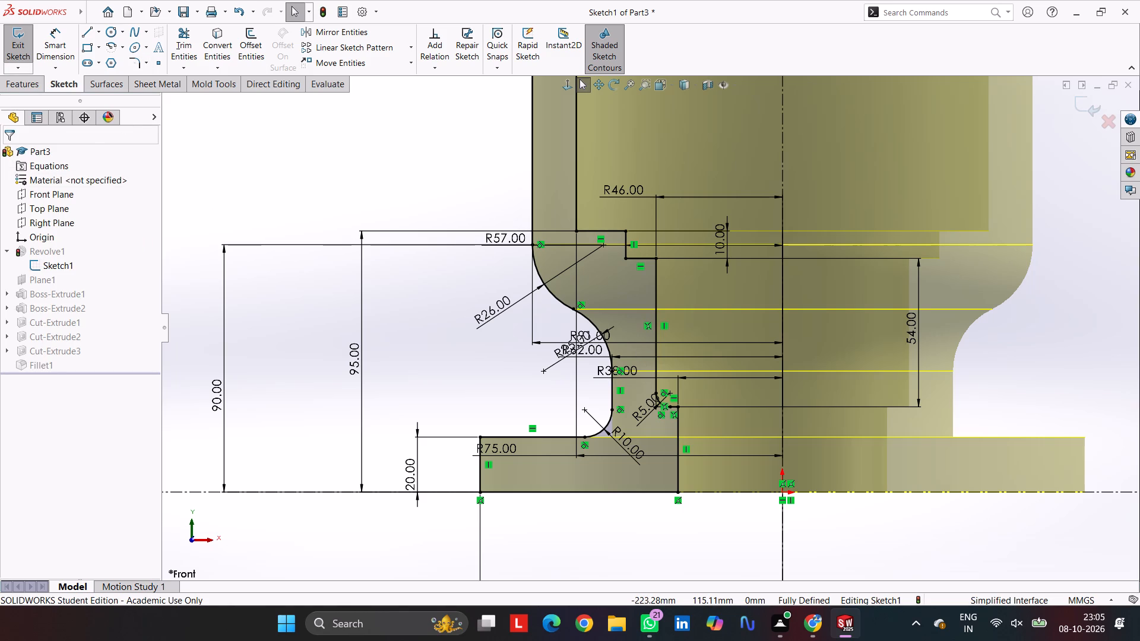
Exit the profile sketch and rebuild the part with the new sketch fillets.
scroll(338, 183, "up", 9)
scroll(338, 180, "down", 7)
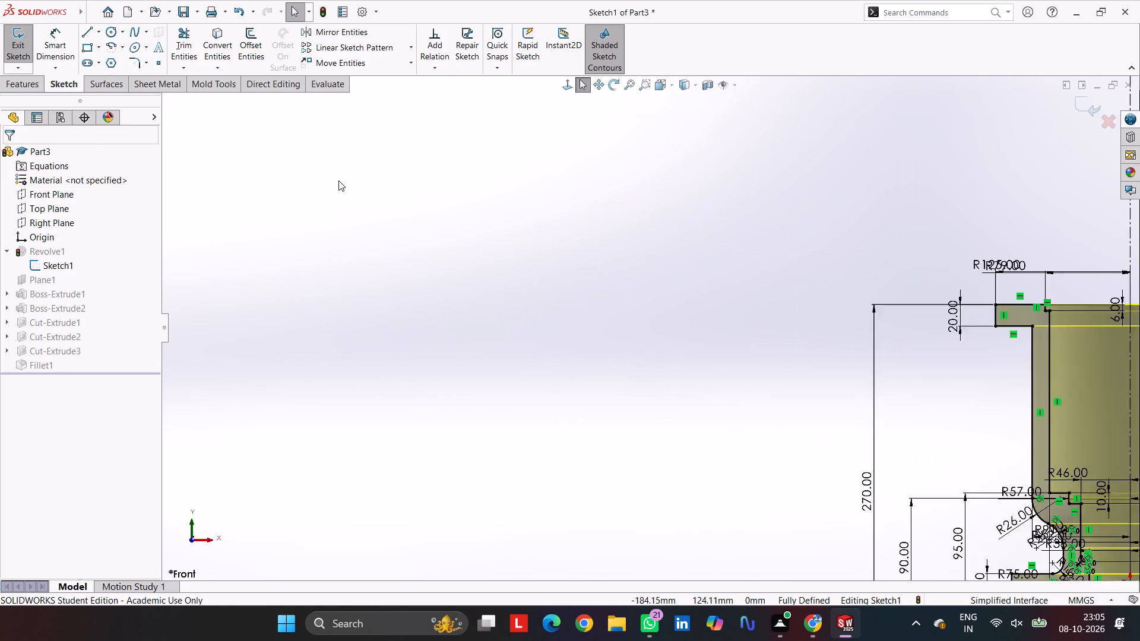
scroll(520, 181, "up", 7)
scroll(923, 361, "down", 6)
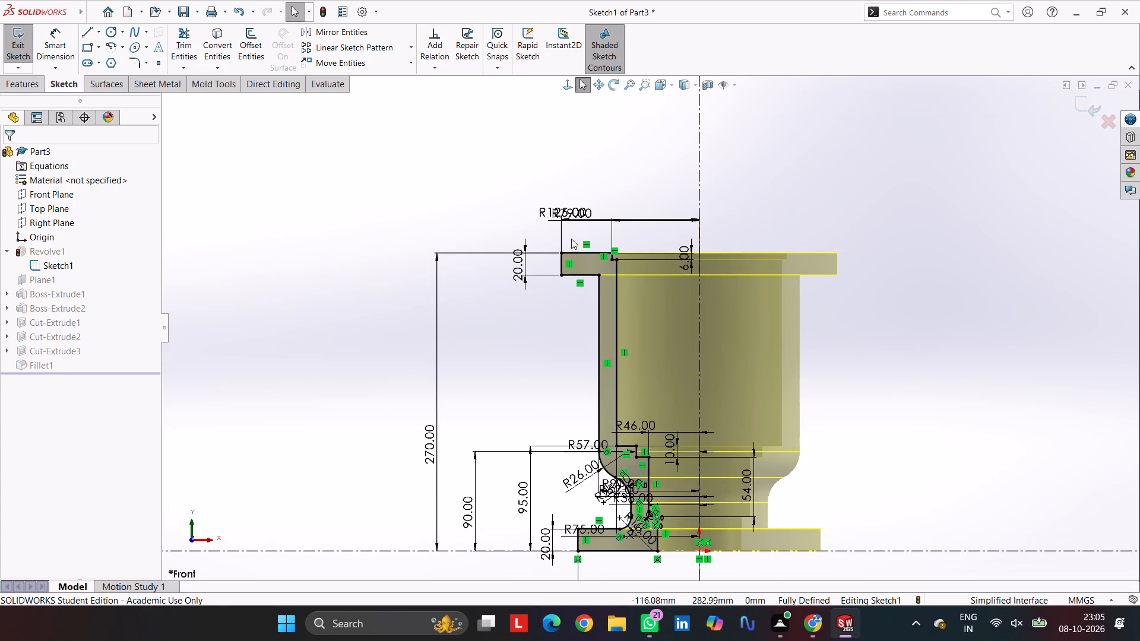
scroll(577, 274, "down", 4)
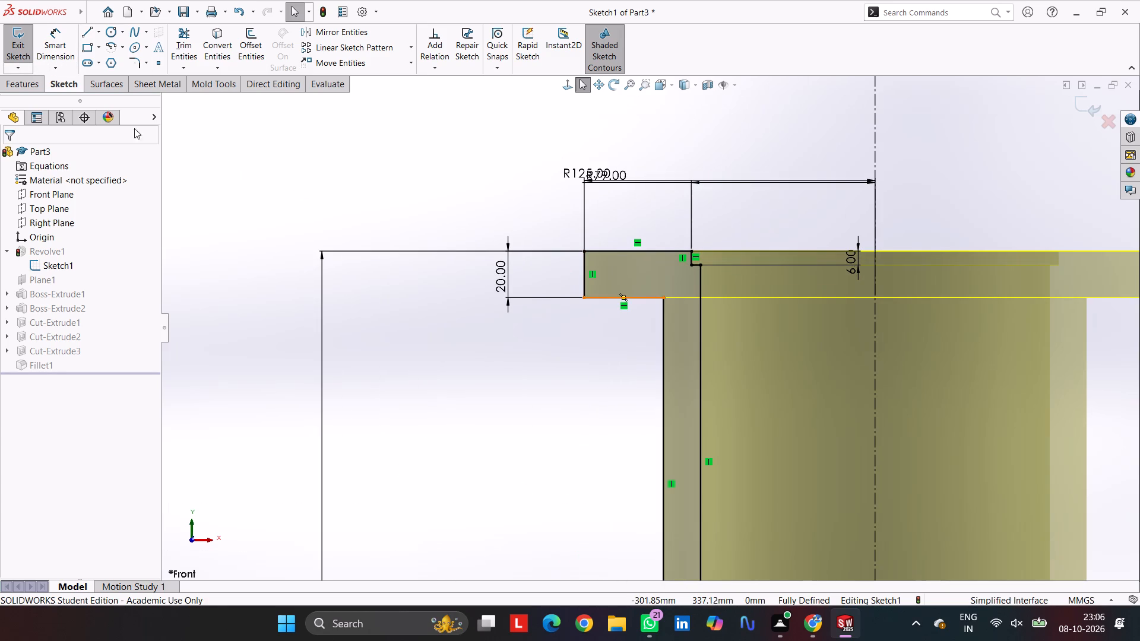
left_click(1084, 108)
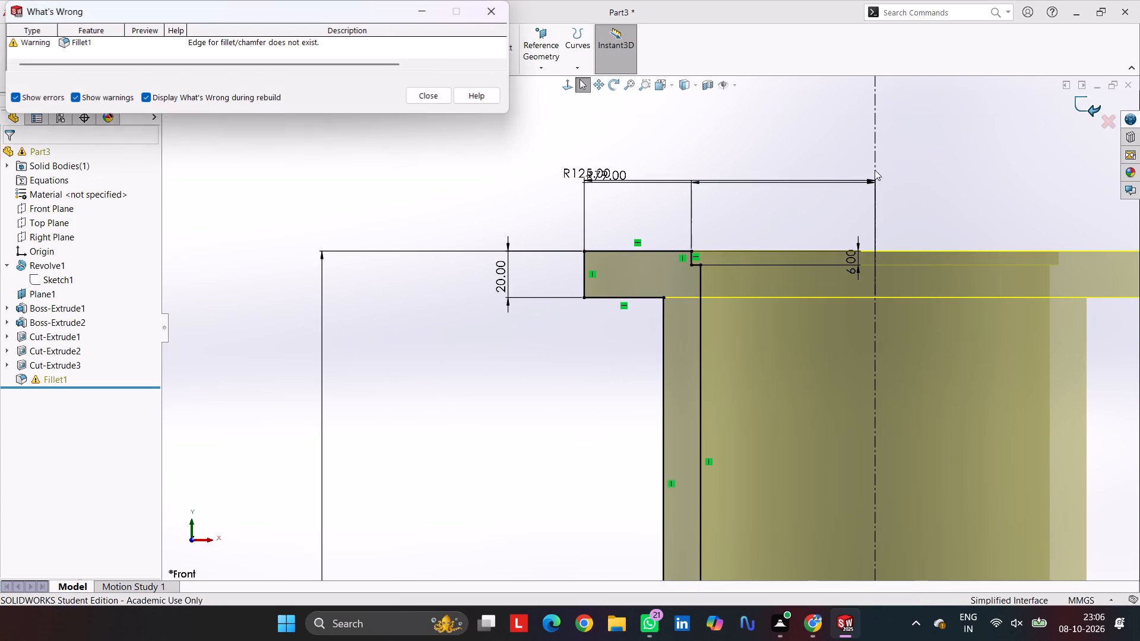
Examine the rebuilt body's fillet beneath the top flange, around the bolt holes.
scroll(730, 212, "up", 6)
scroll(698, 268, "down", 8)
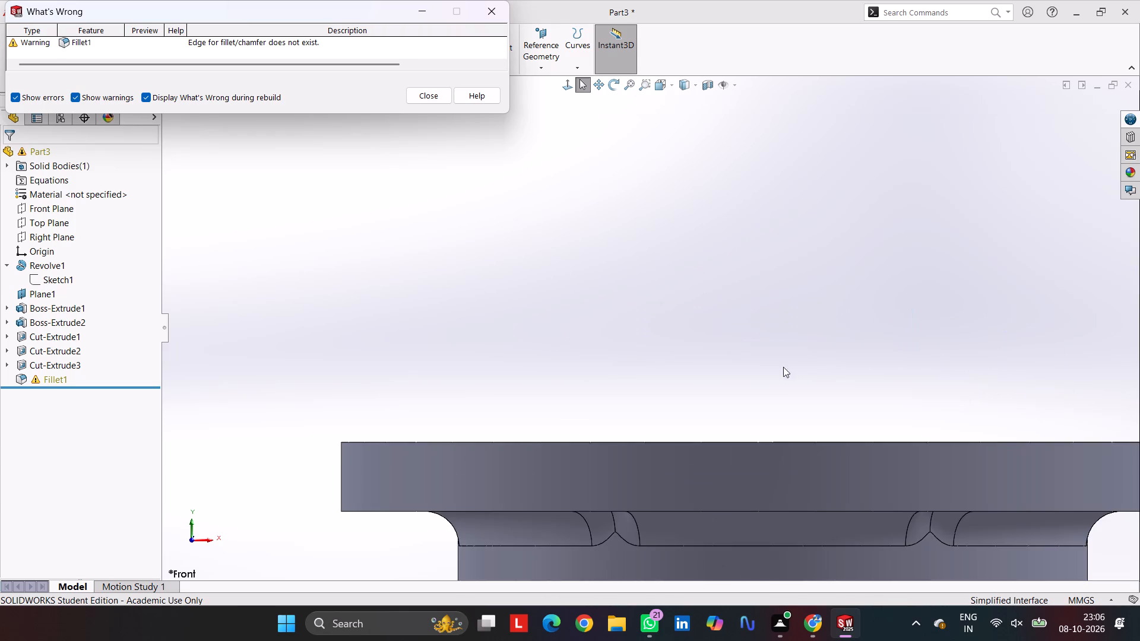
scroll(786, 379, "up", 4)
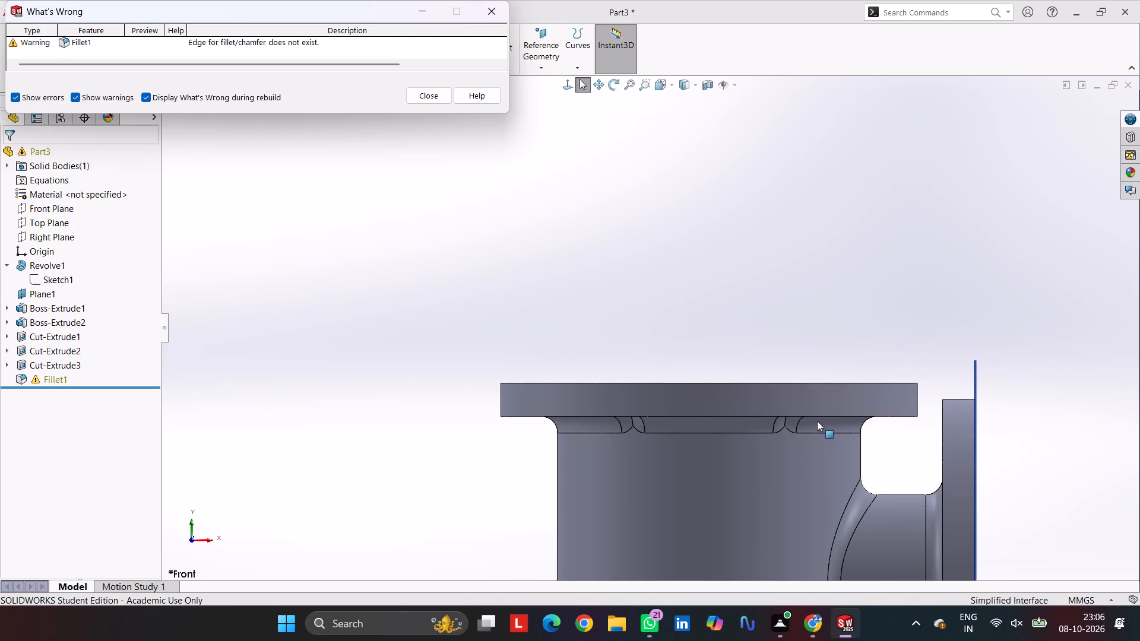
left_click(817, 421)
middle_click_drag(745, 418, 745, 460)
middle_click_drag(752, 509, 739, 434)
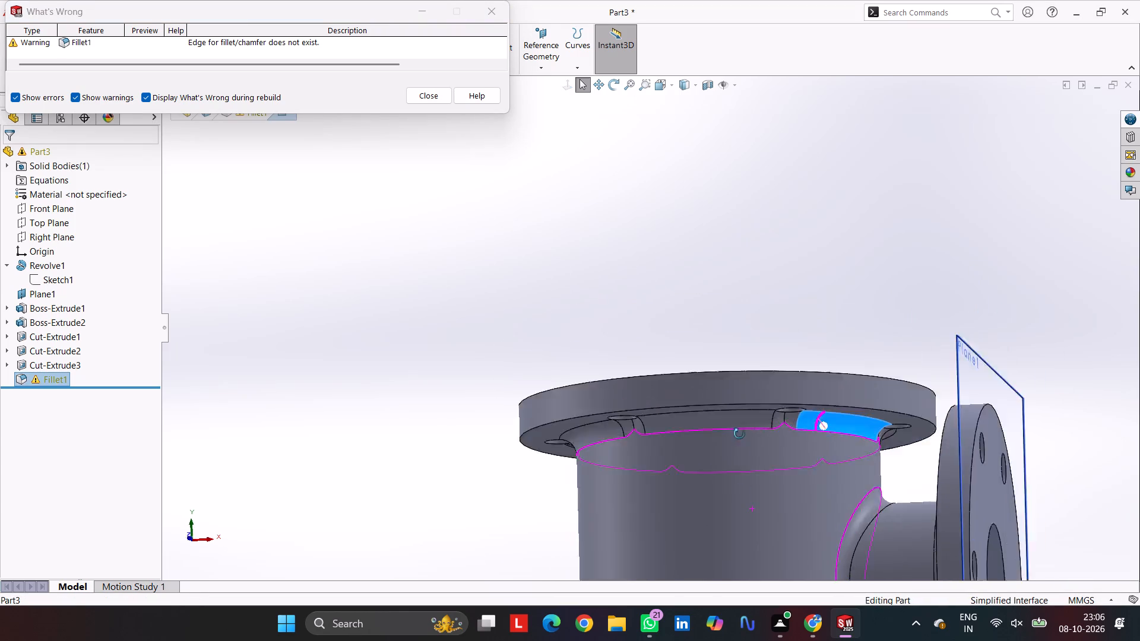
middle_click_drag(739, 434, 715, 400)
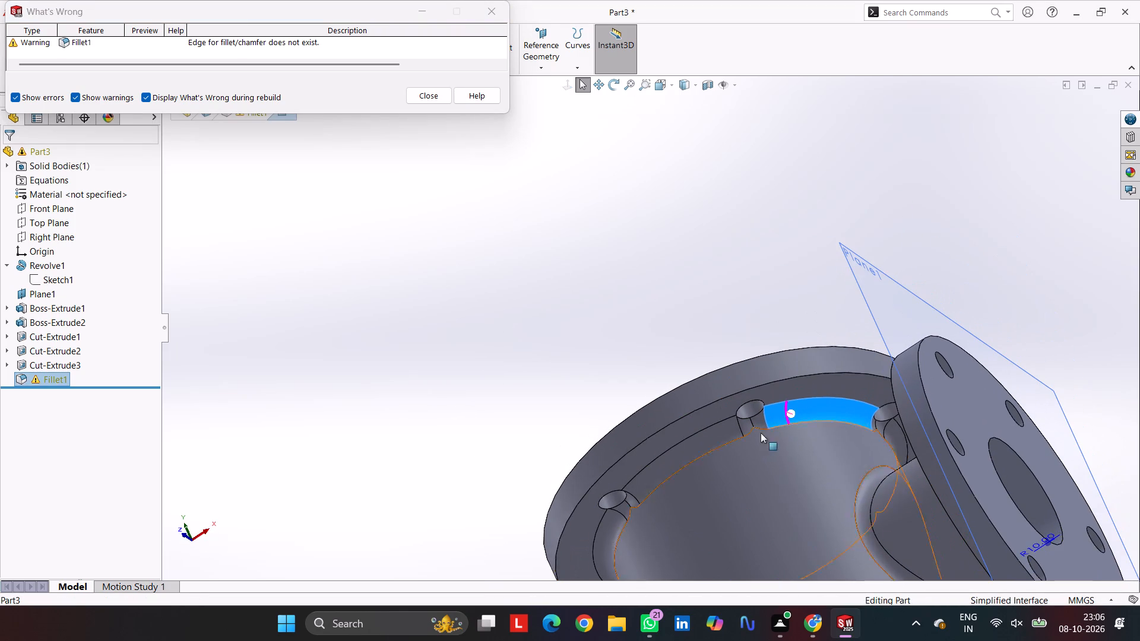
left_click(428, 98)
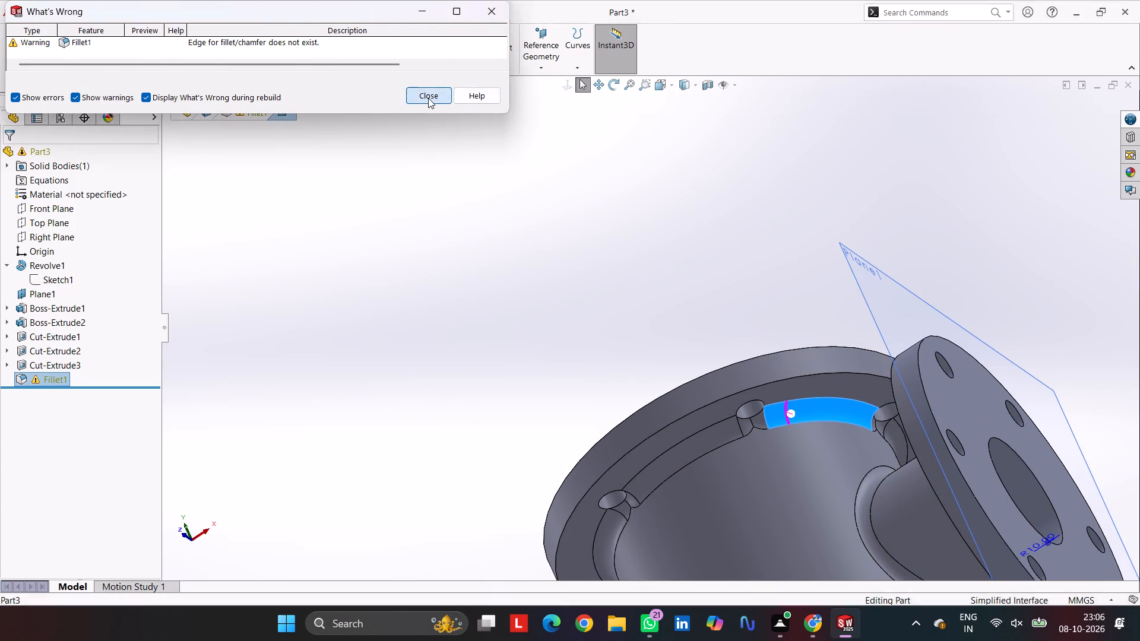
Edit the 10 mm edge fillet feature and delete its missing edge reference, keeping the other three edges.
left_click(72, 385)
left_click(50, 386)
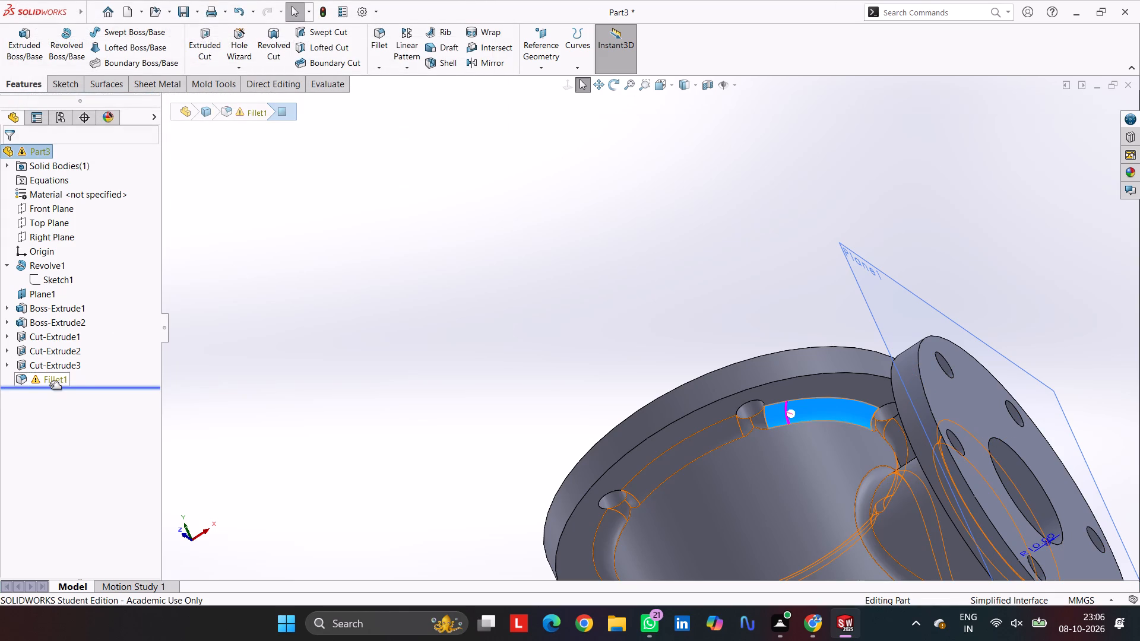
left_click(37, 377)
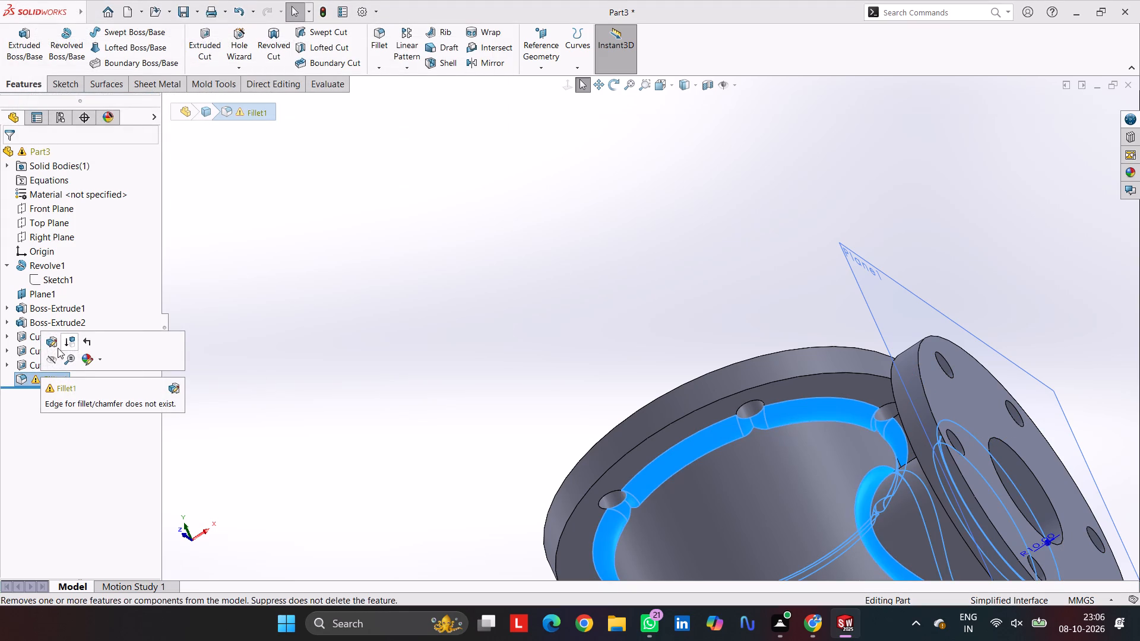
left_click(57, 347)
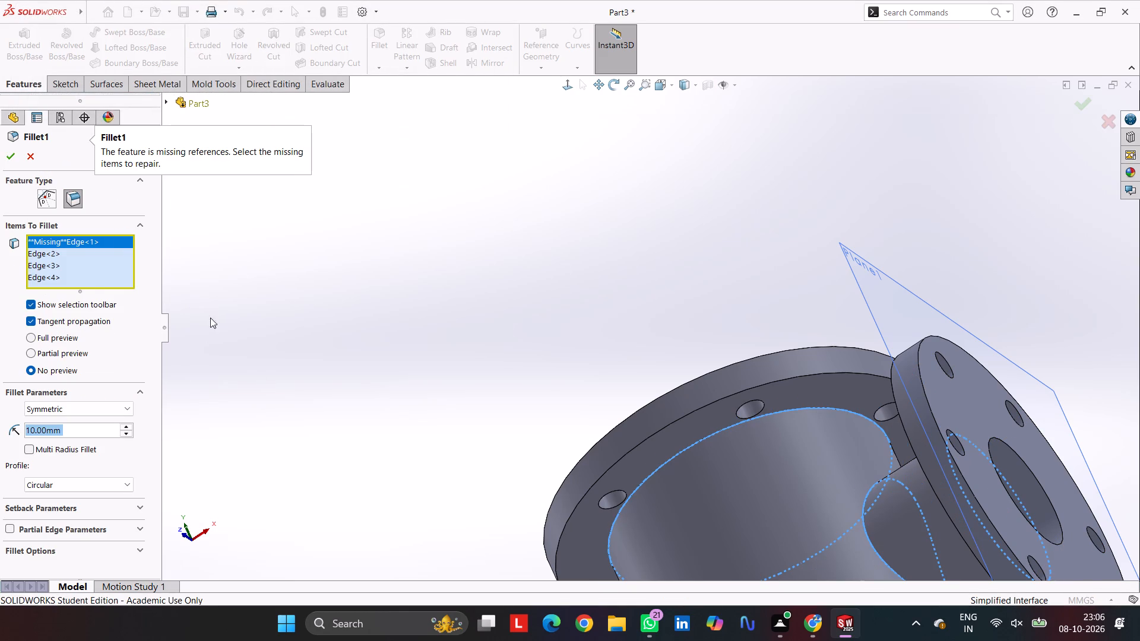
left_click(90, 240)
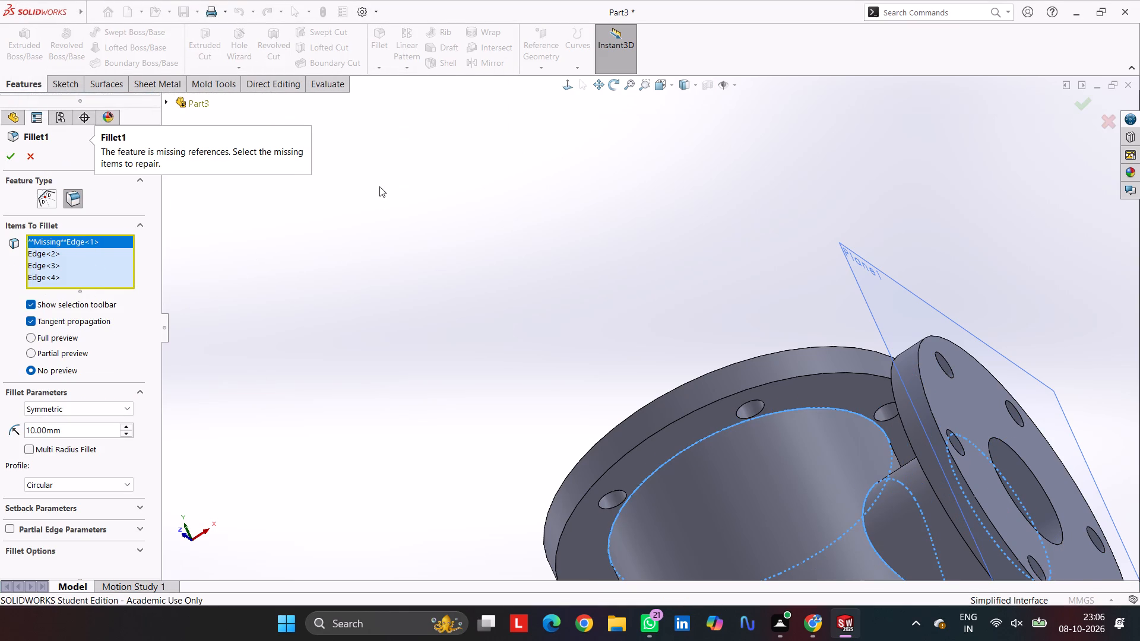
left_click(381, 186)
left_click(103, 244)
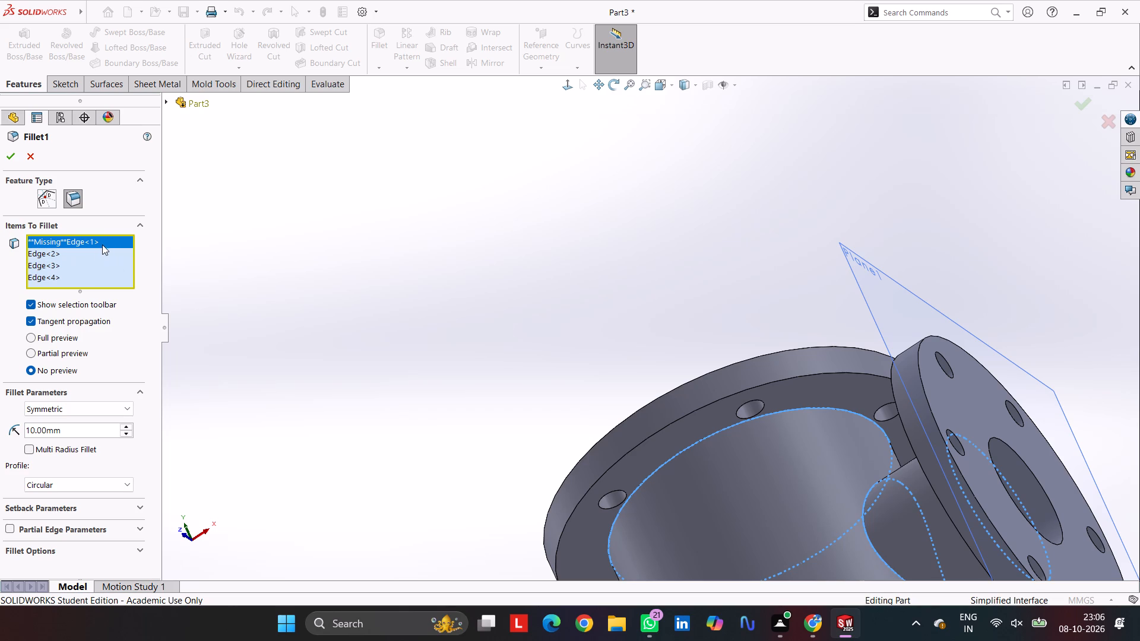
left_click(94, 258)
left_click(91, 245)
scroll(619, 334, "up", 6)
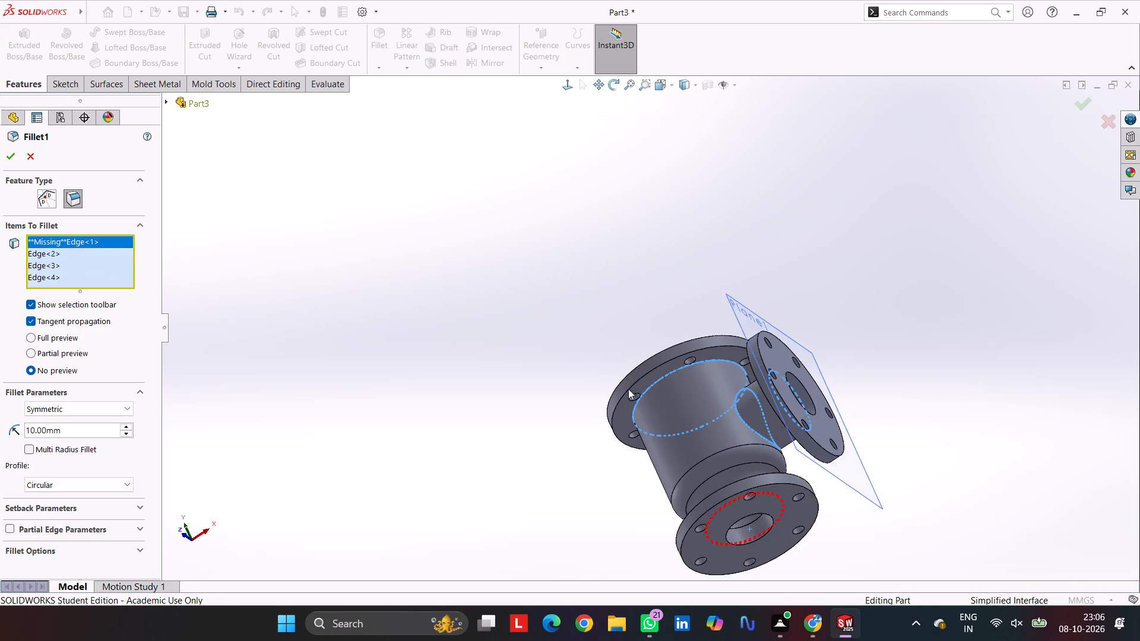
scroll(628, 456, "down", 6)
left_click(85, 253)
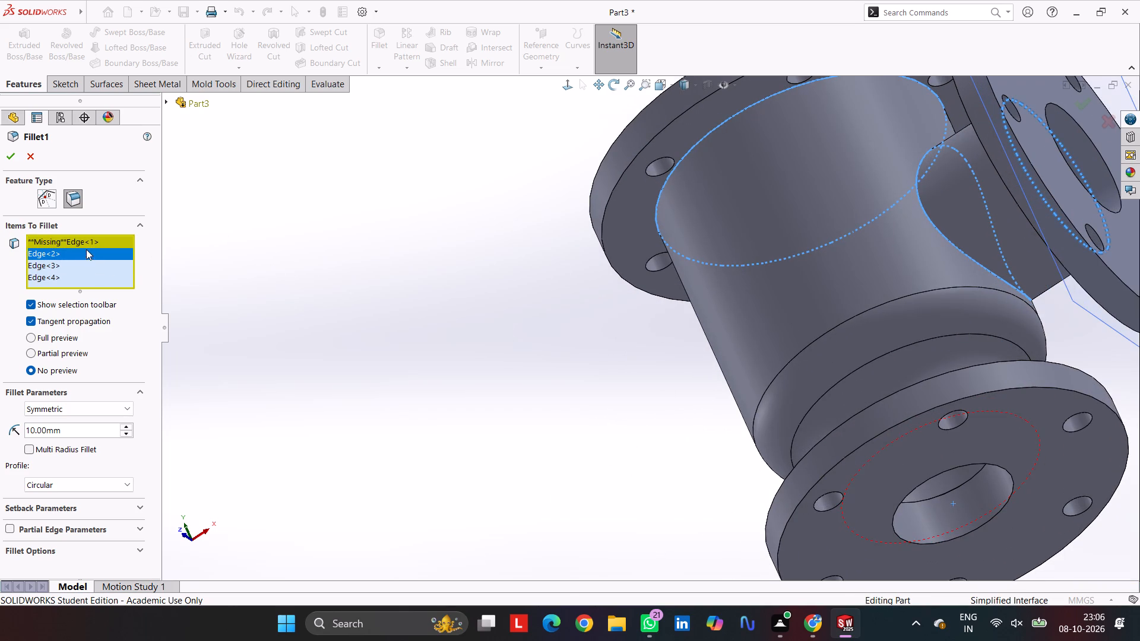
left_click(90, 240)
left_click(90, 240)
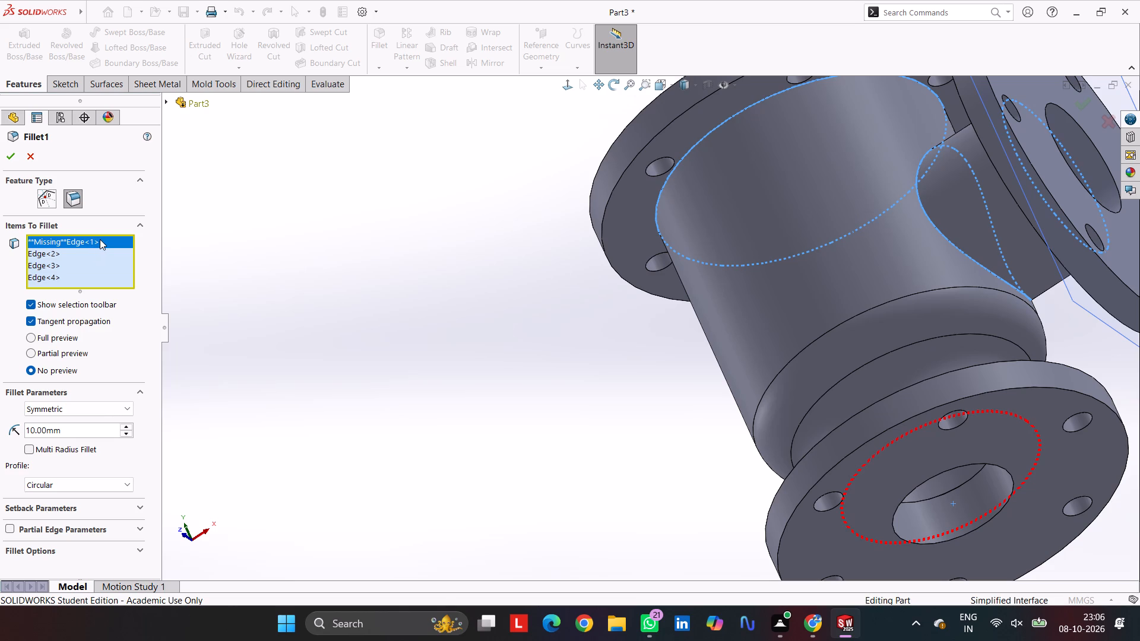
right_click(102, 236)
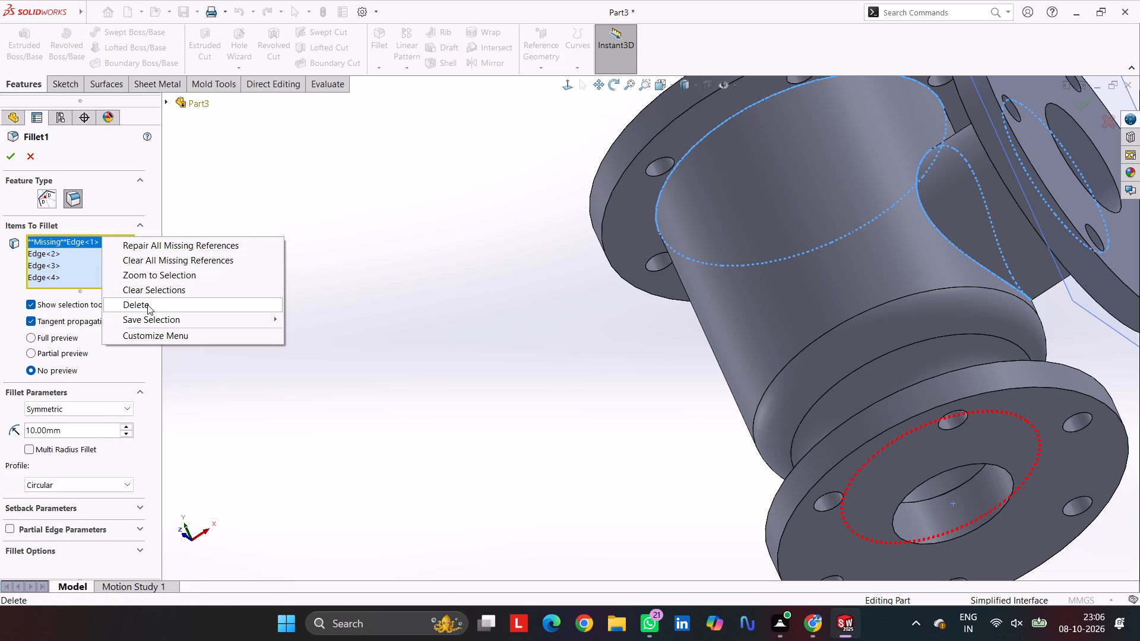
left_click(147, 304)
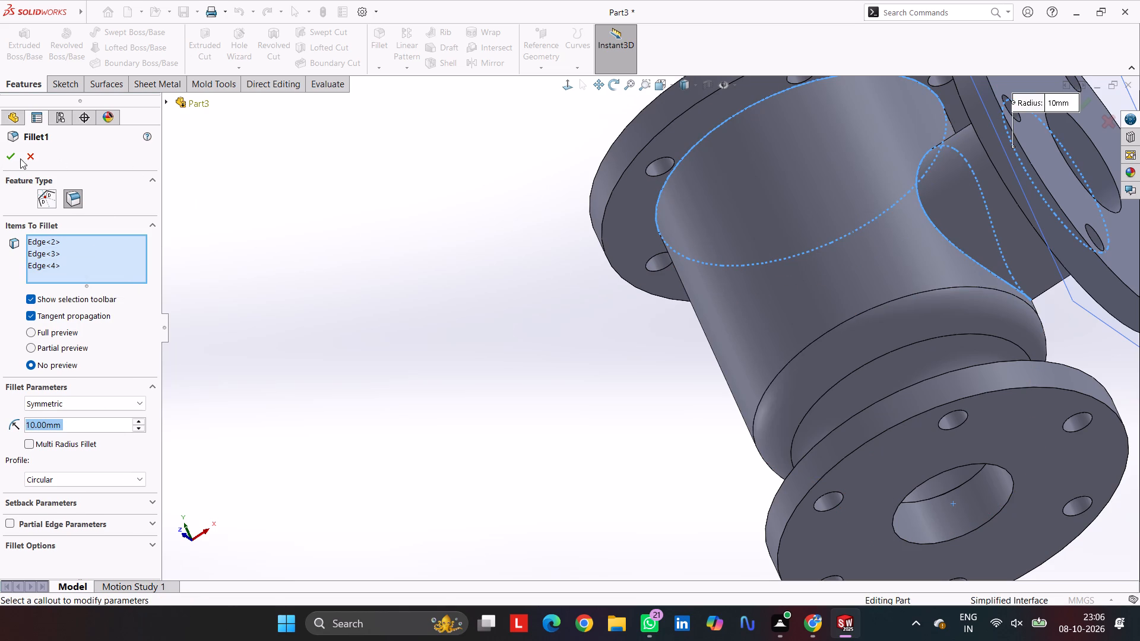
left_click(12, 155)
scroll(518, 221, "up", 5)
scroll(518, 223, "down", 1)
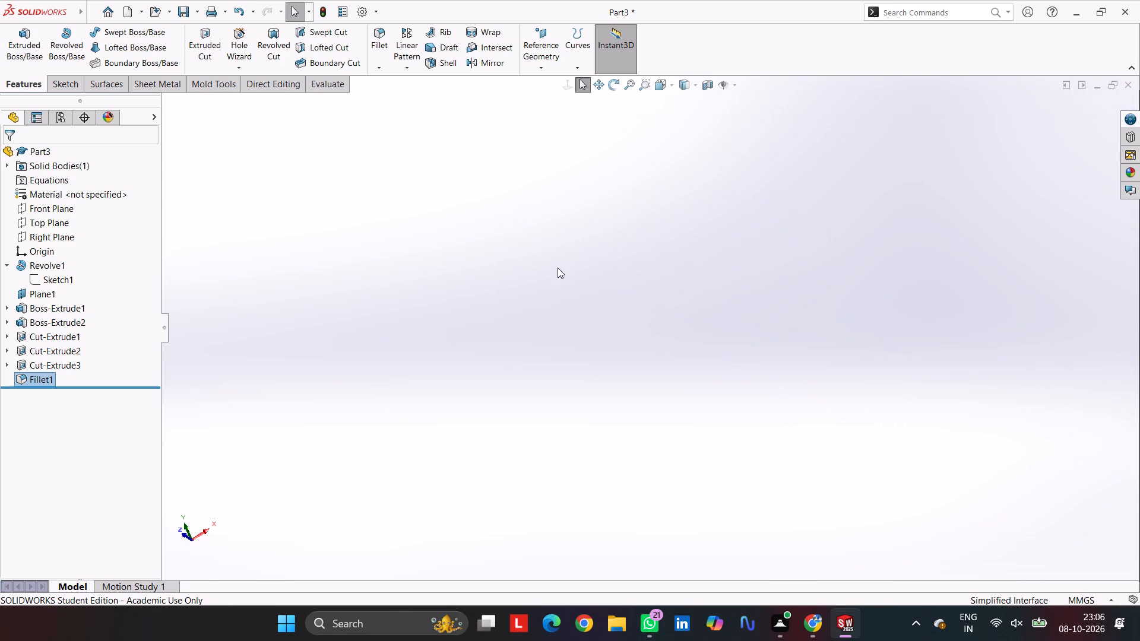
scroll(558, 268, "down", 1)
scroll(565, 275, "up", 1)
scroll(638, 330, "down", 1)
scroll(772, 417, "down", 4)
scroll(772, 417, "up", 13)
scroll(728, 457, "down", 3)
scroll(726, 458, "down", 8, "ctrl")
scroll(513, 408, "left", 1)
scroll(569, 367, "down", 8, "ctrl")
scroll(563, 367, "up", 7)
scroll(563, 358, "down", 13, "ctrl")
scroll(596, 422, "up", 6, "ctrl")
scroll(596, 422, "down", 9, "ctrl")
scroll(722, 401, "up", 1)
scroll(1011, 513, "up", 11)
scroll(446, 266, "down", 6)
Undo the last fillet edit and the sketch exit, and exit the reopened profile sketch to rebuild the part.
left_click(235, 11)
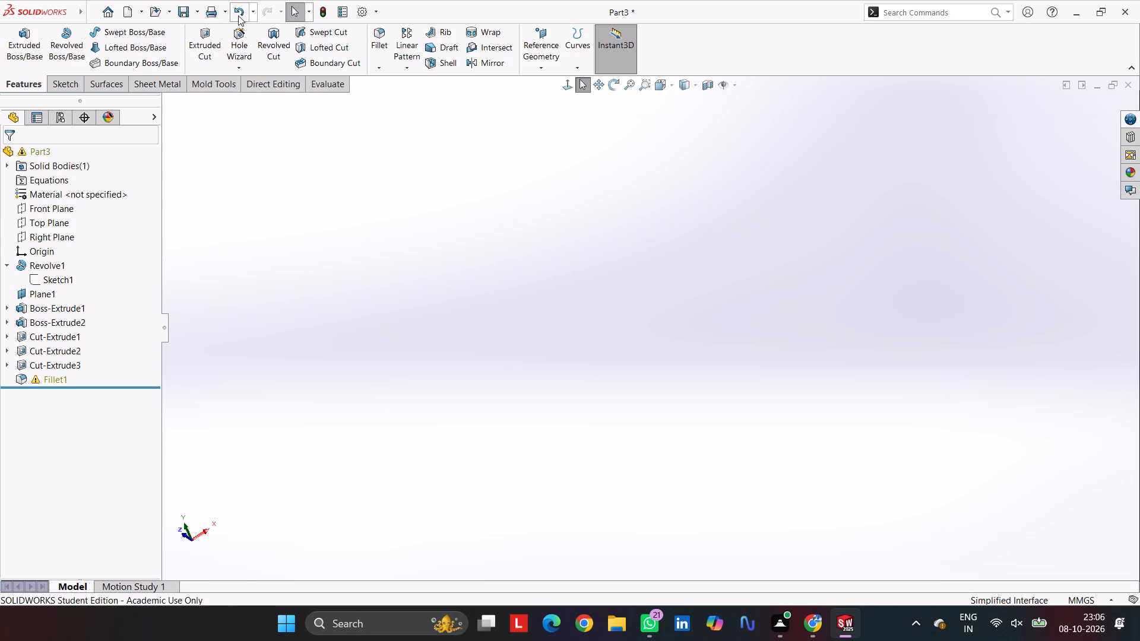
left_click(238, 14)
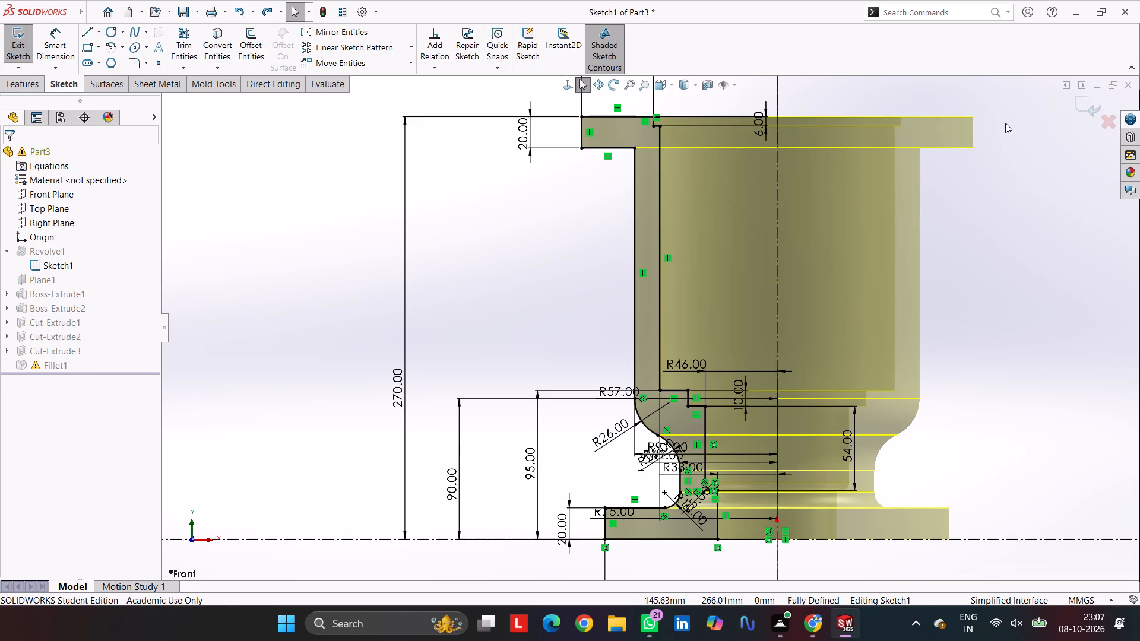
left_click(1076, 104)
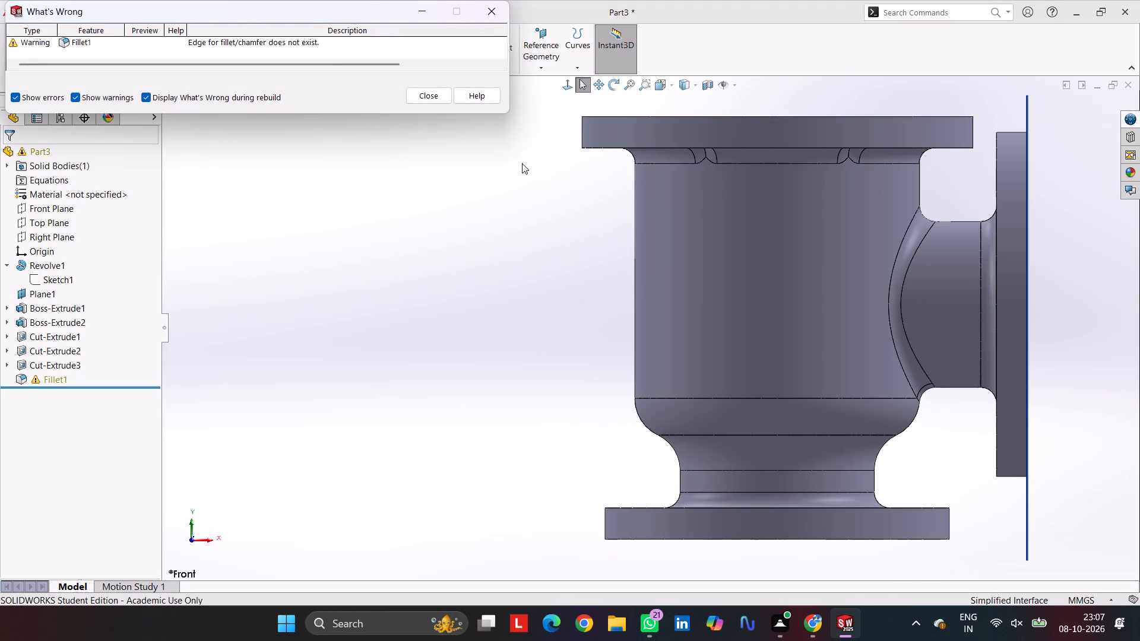
Delete the missing edge reference from the 10 mm edge fillet and apply it to the three remaining edges.
left_click(52, 382)
left_click(64, 347)
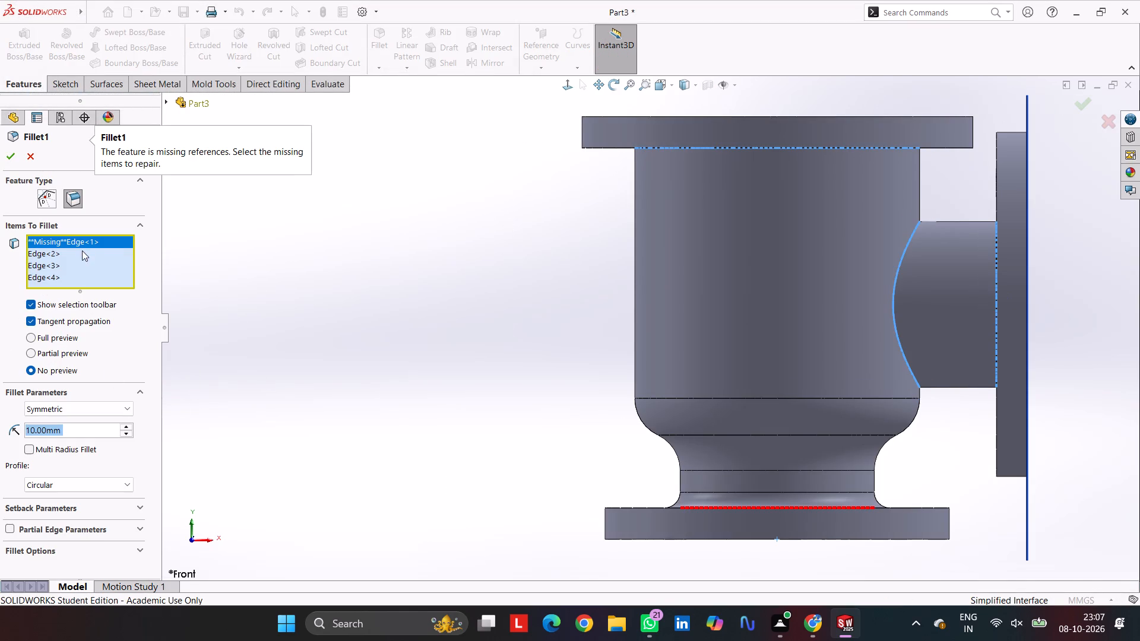
right_click(82, 238)
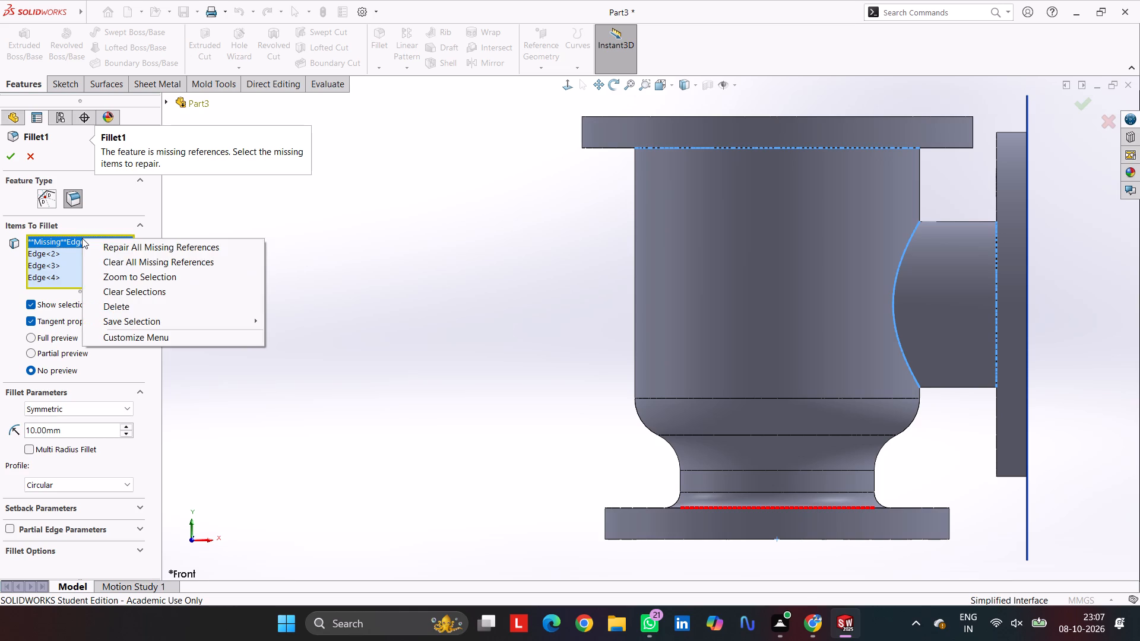
left_click(135, 307)
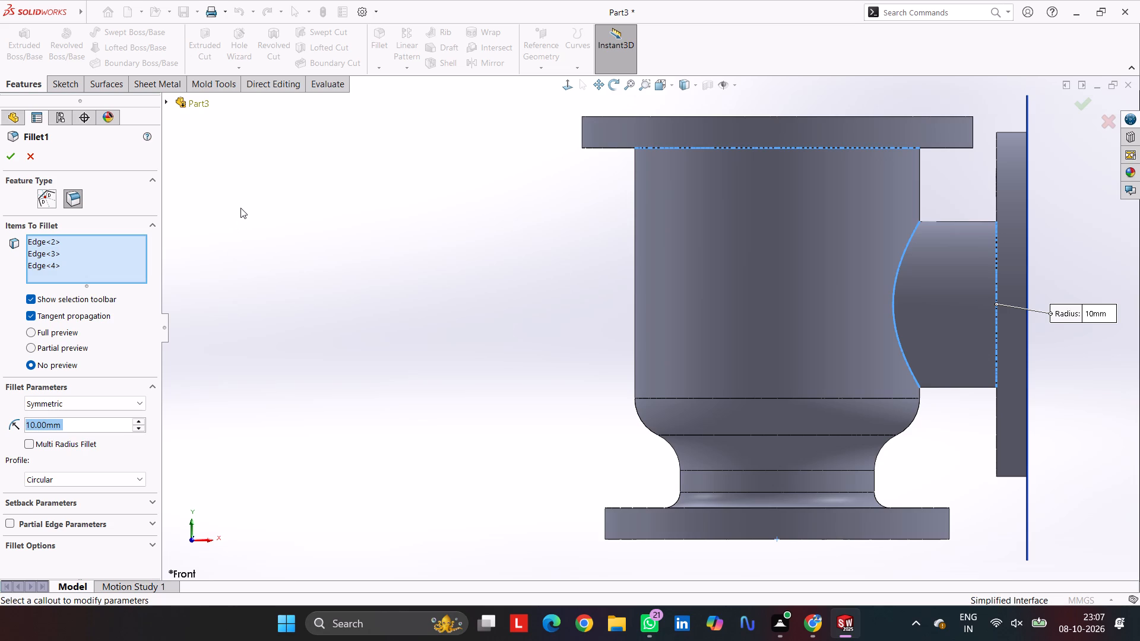
left_click(349, 314)
scroll(396, 265, "up", 1)
scroll(482, 274, "down", 2)
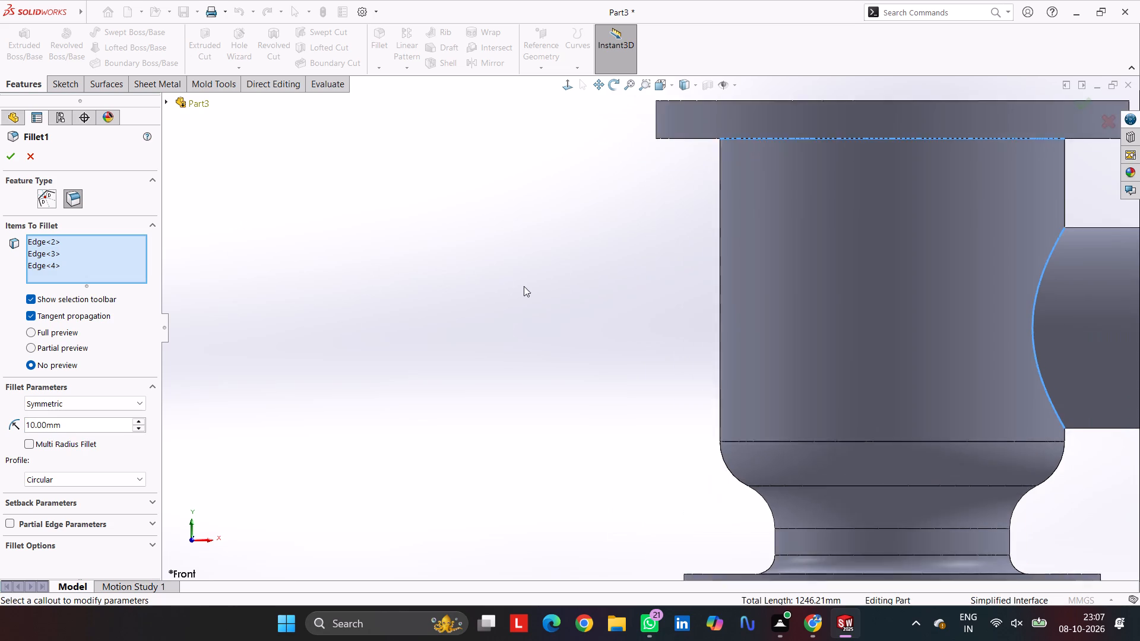
scroll(524, 285, "up", 1)
middle_click_drag(523, 285, 499, 191)
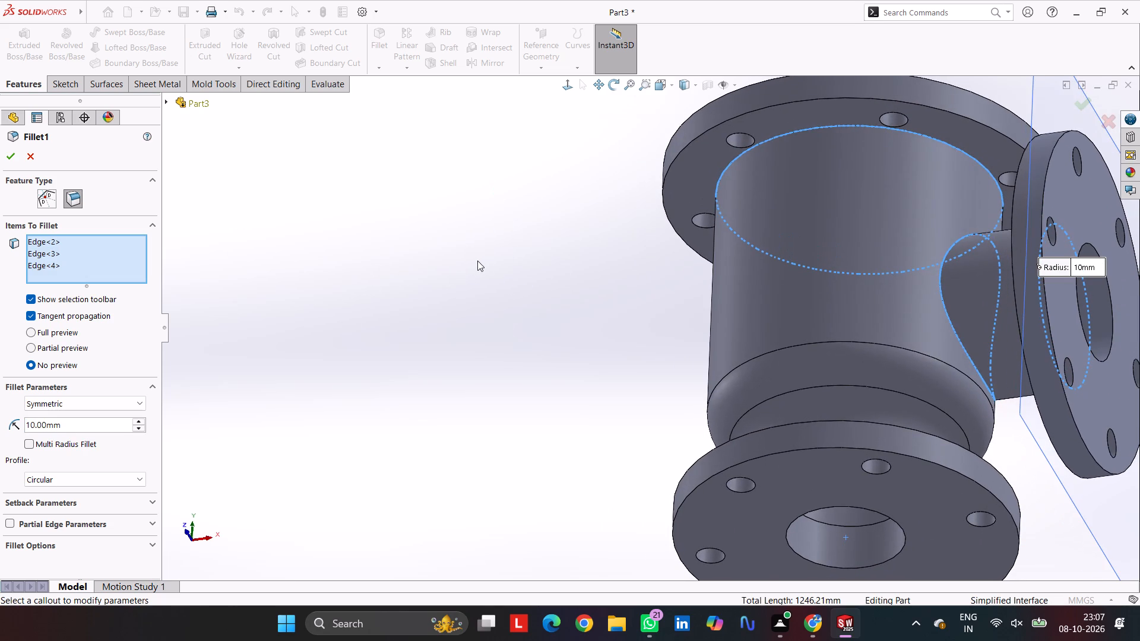
left_click(480, 260)
left_click(12, 158)
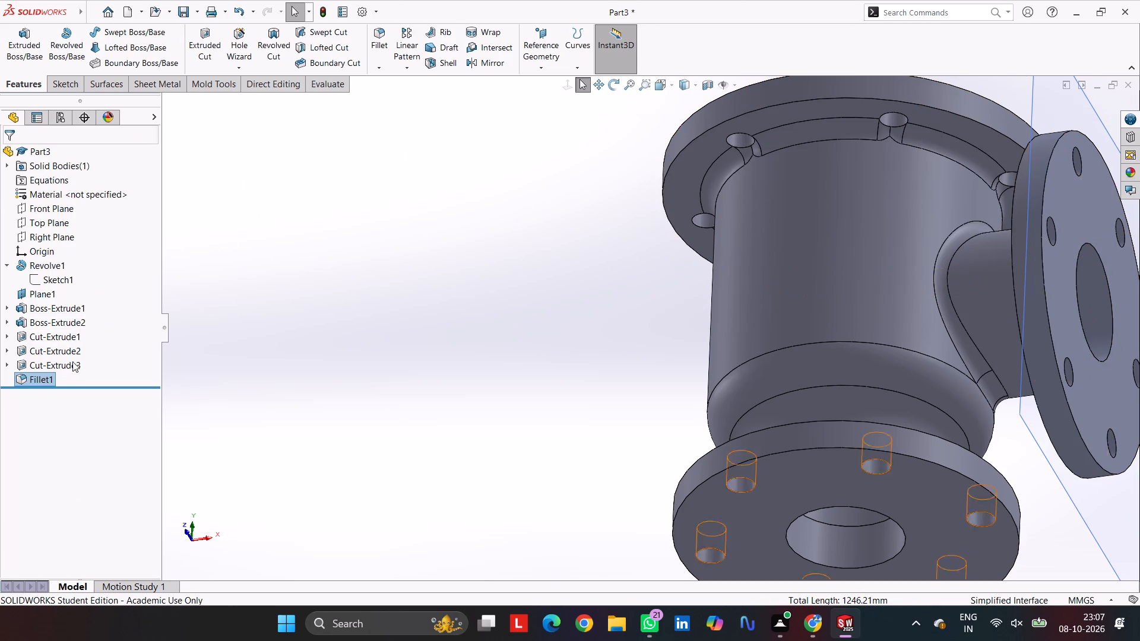
Remove the edge beneath the top flange from the 10 mm edge fillet, keeping the two side-branch edges.
left_click(793, 147)
left_click(796, 134)
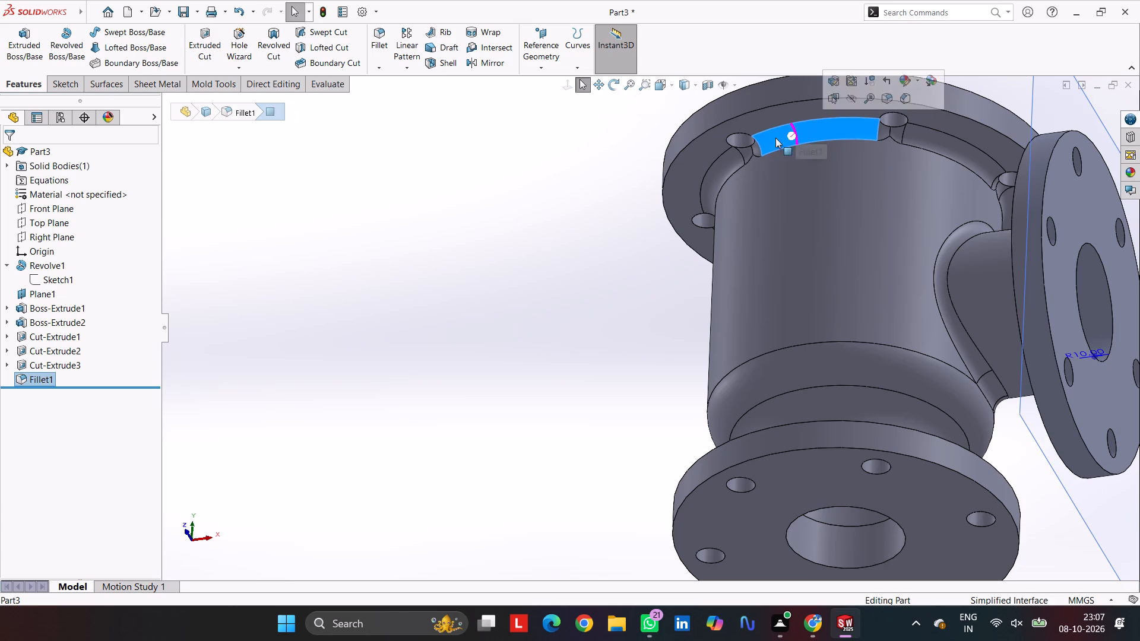
left_click(42, 382)
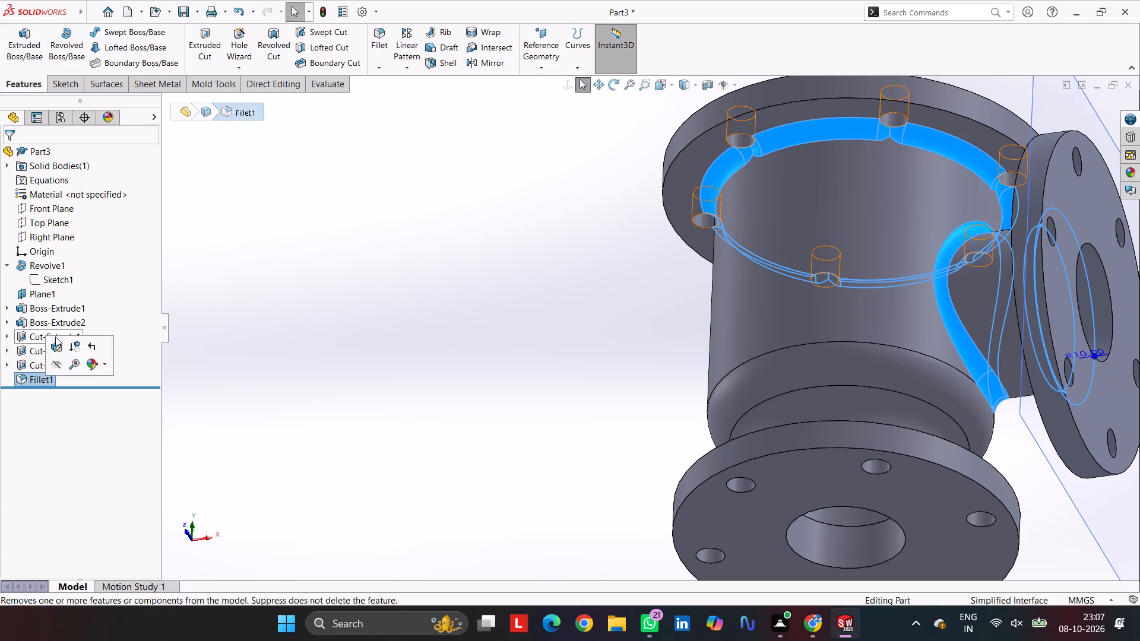
left_click(55, 346)
left_click(87, 239)
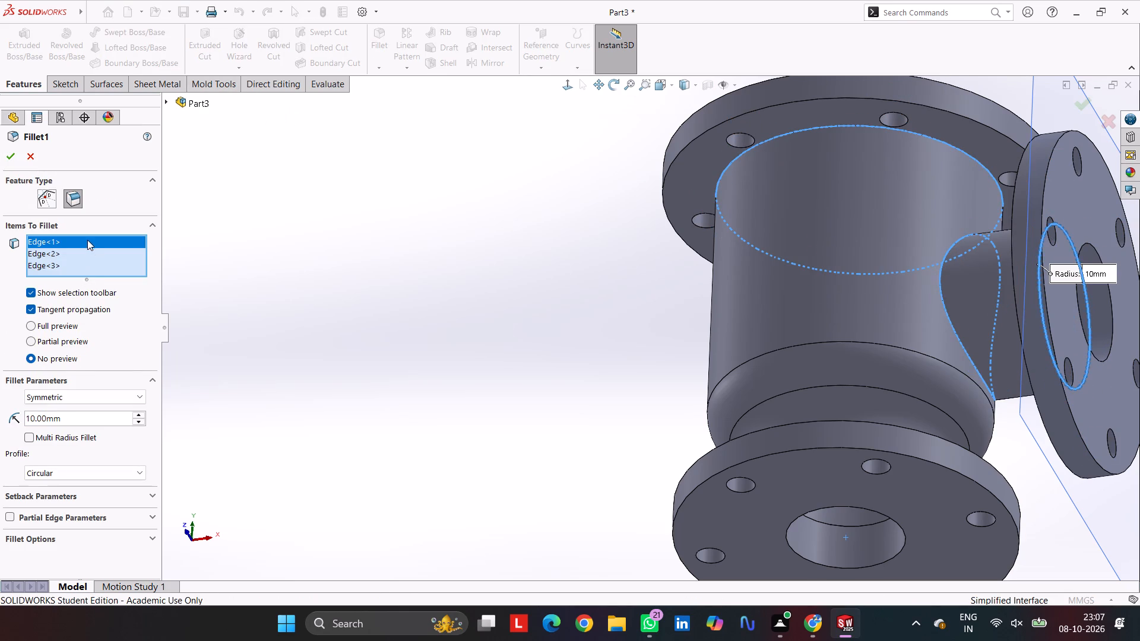
left_click(86, 256)
left_click(86, 243)
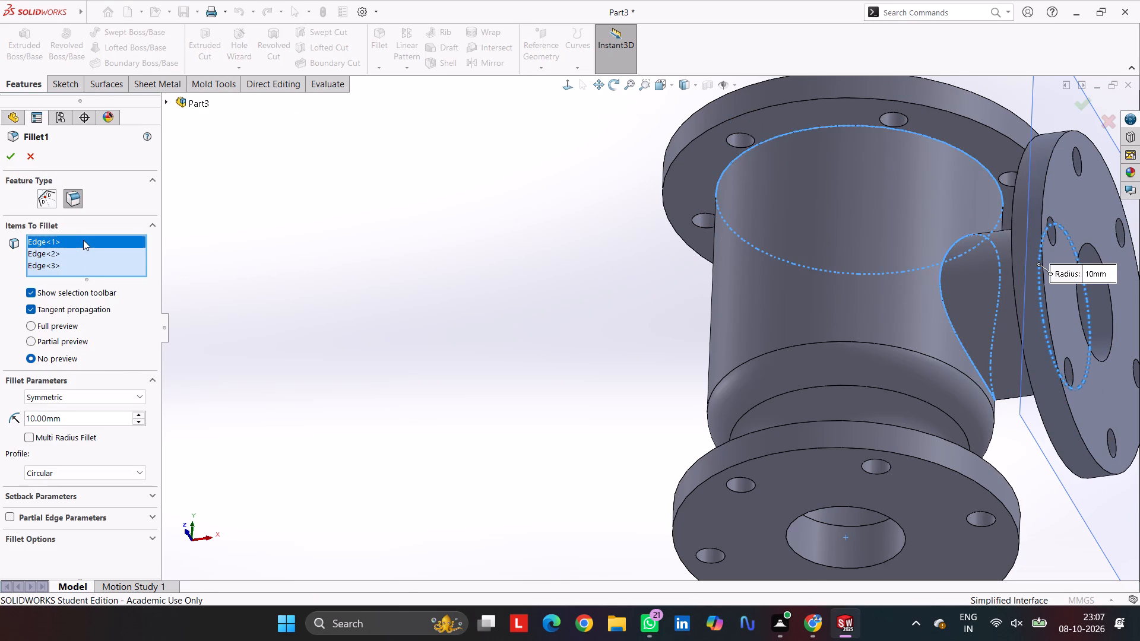
left_click(83, 240)
left_click(808, 128)
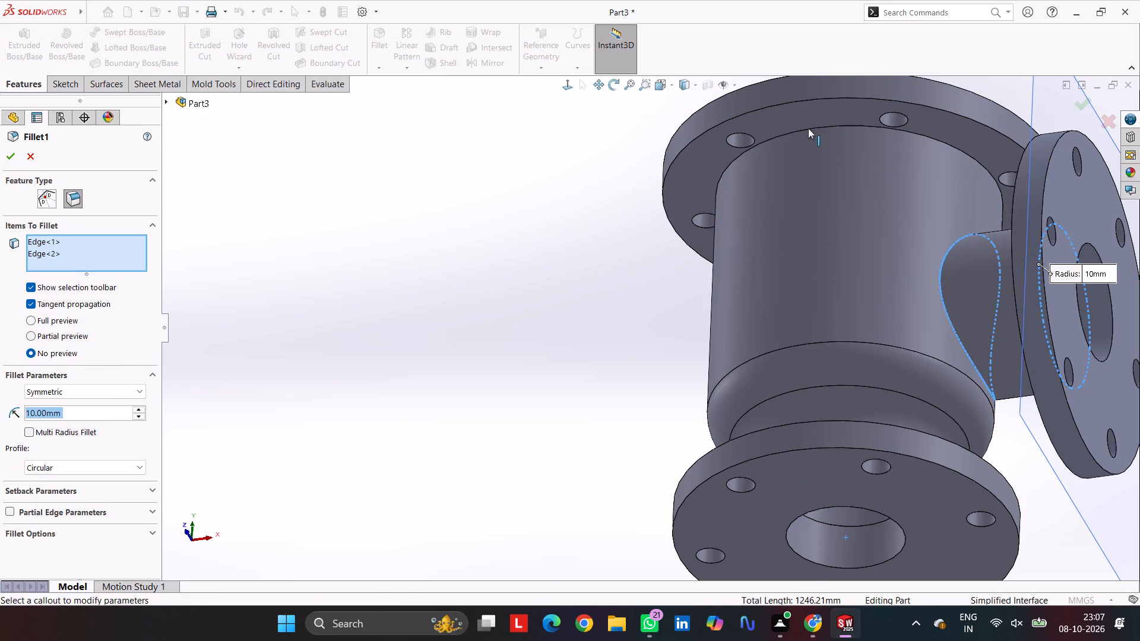
left_click(15, 153)
middle_click_drag(601, 199, 601, 216)
middle_click_drag(617, 230, 644, 299)
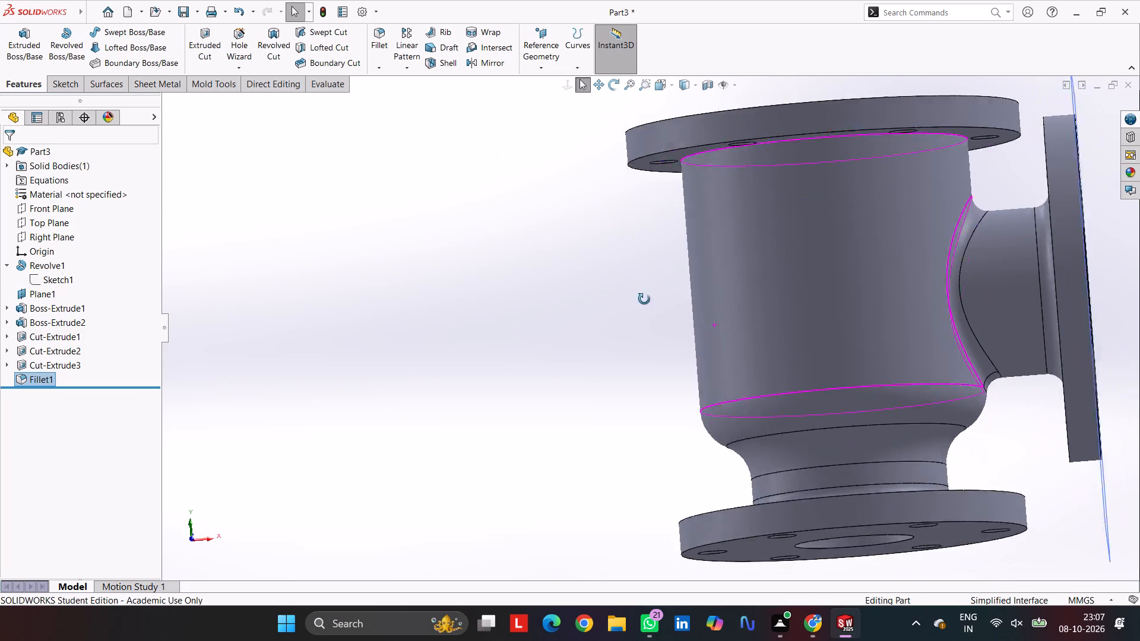
middle_click_drag(644, 299, 600, 216)
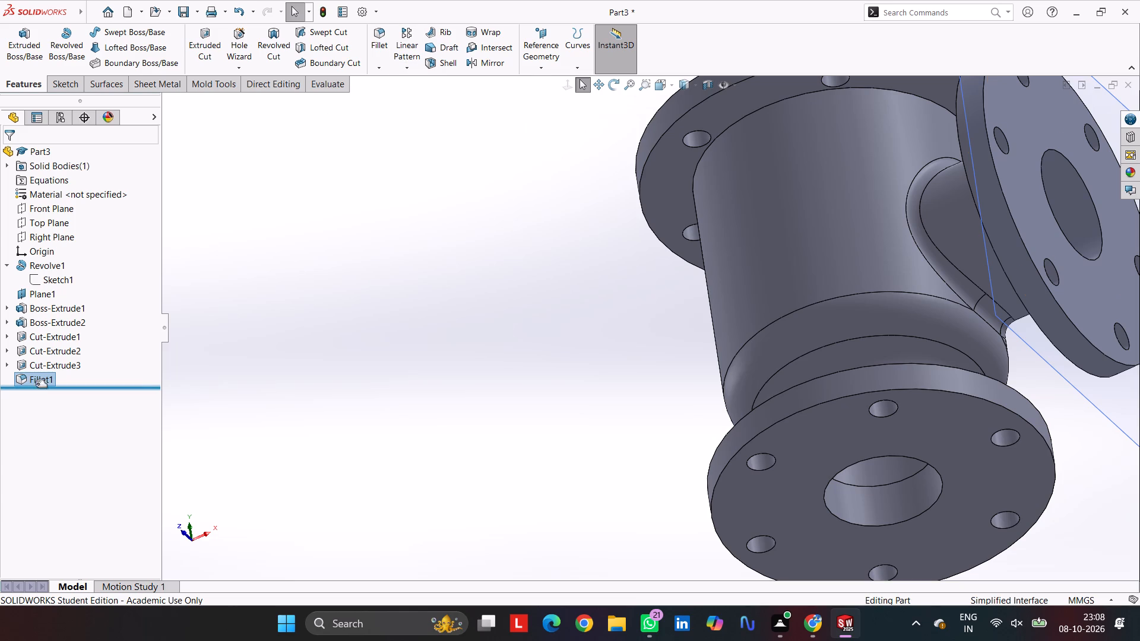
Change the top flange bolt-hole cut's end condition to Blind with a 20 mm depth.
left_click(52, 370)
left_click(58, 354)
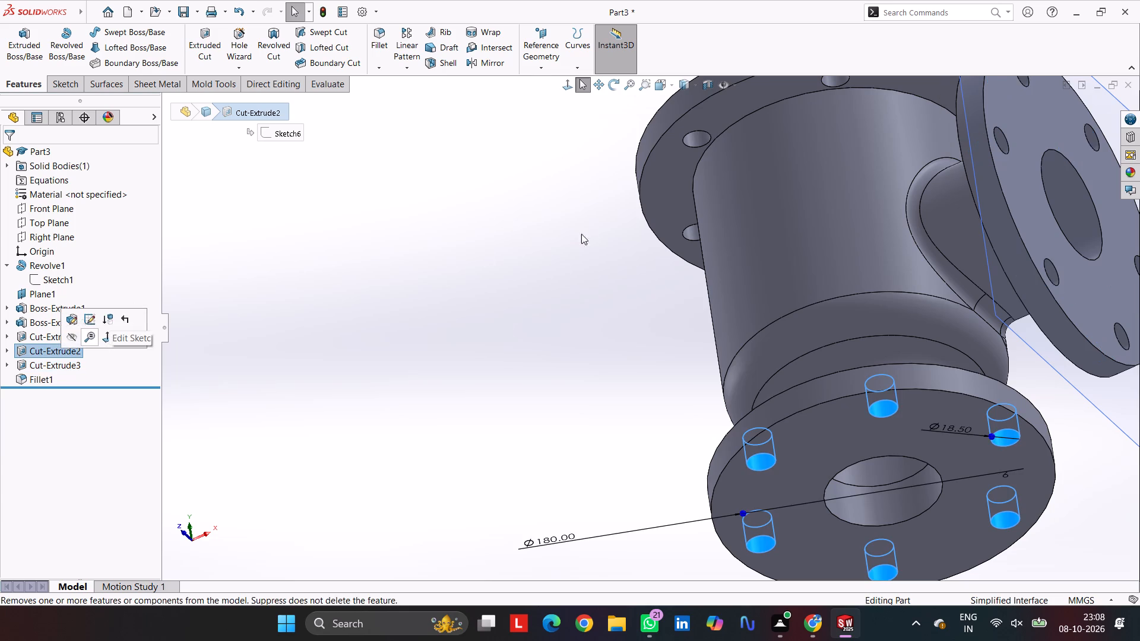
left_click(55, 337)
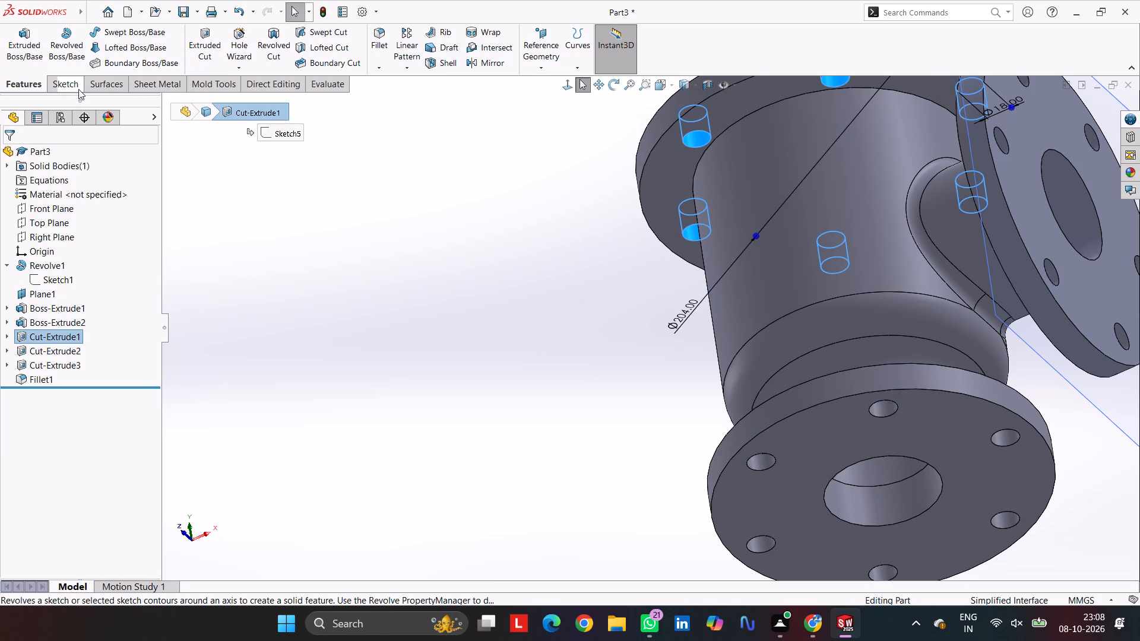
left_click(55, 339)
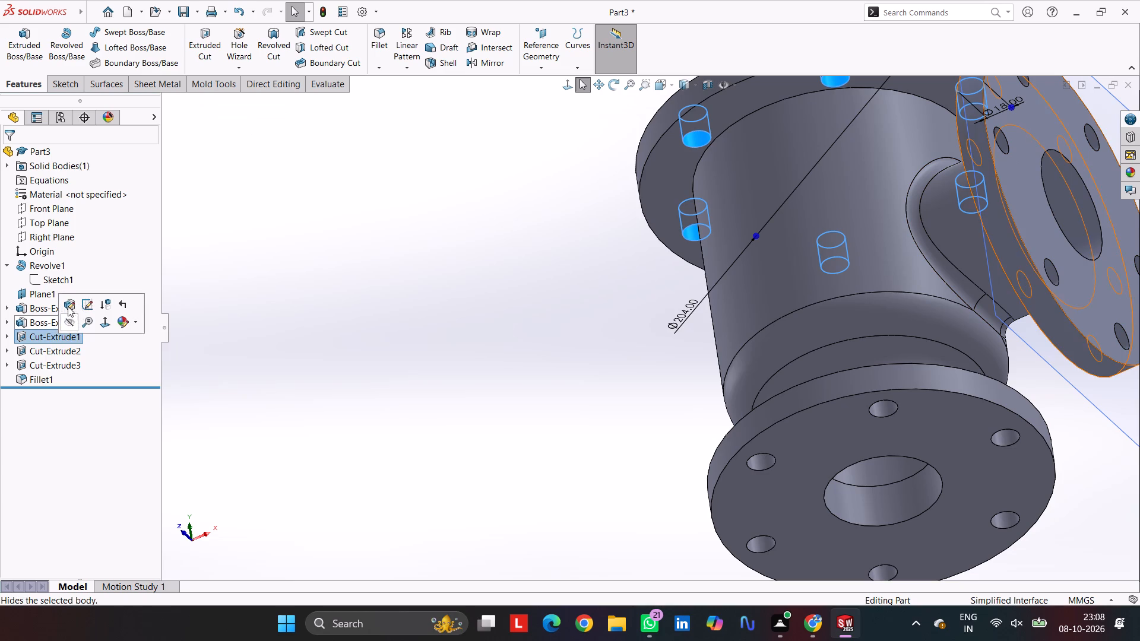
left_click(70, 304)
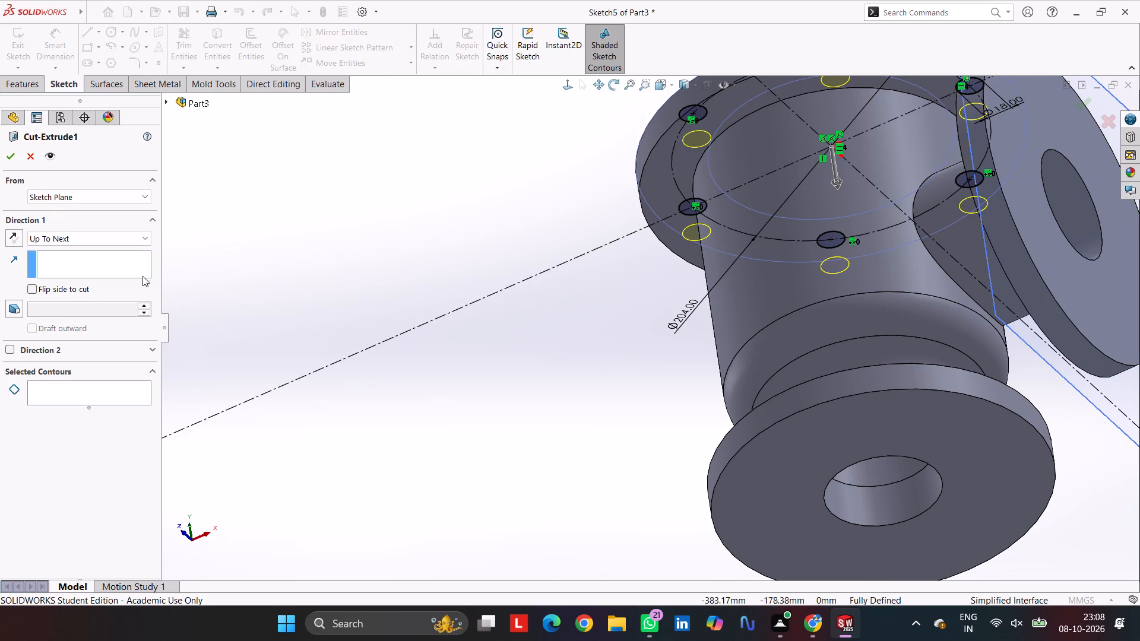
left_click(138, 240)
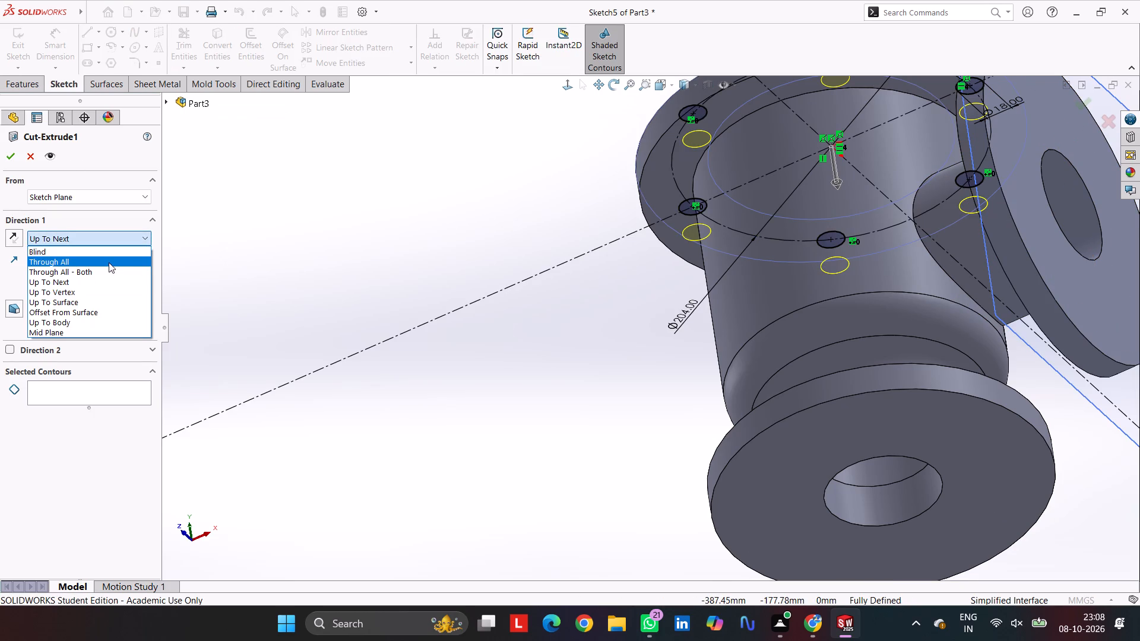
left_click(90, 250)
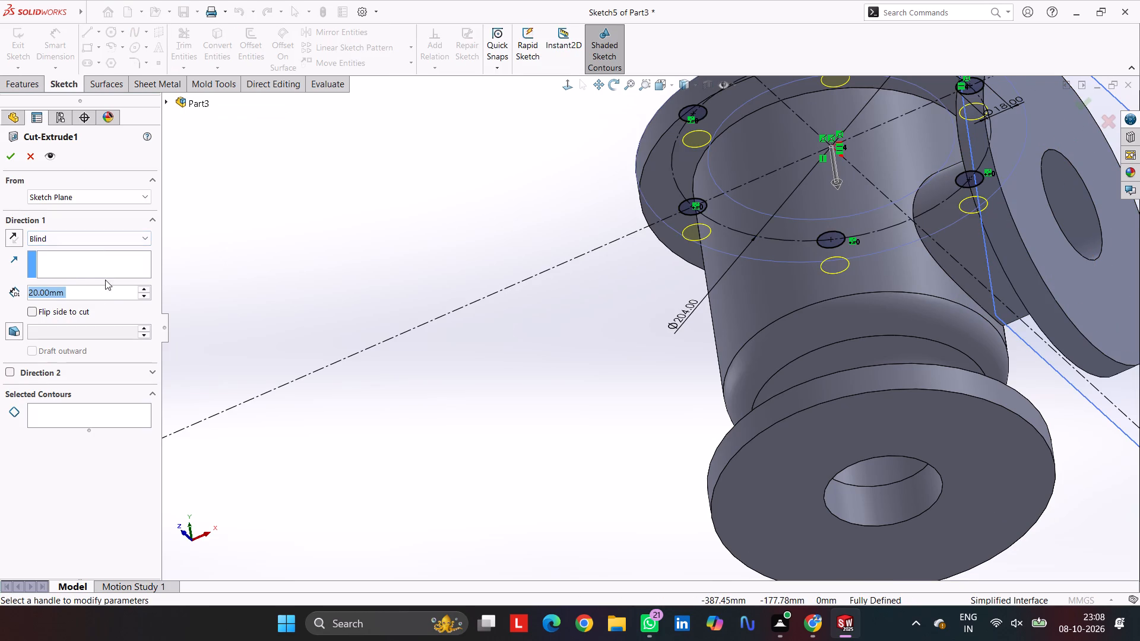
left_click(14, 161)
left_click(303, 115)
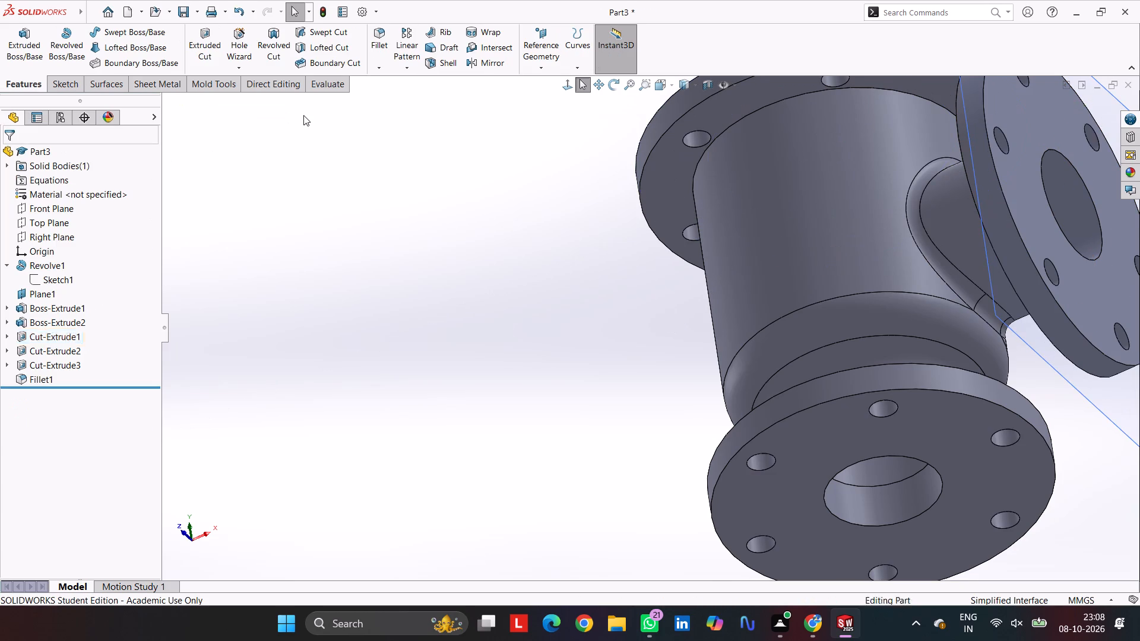
Fillet the circular edge where the main cylinder meets the underside of the top flange with a 10 mm radius.
left_click(767, 109)
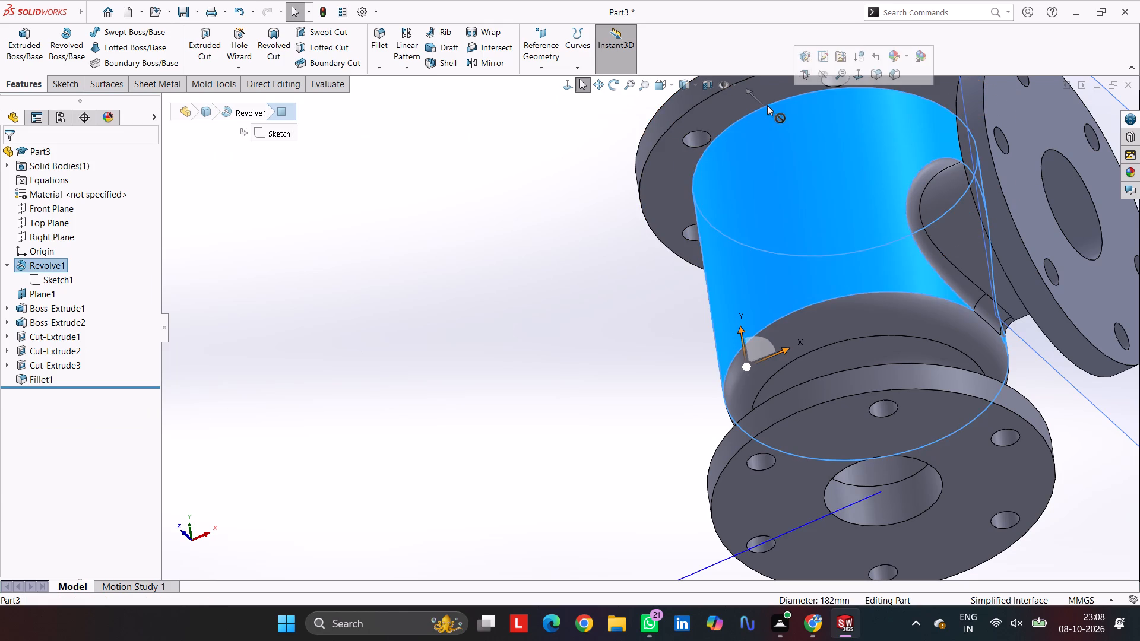
left_click(560, 219)
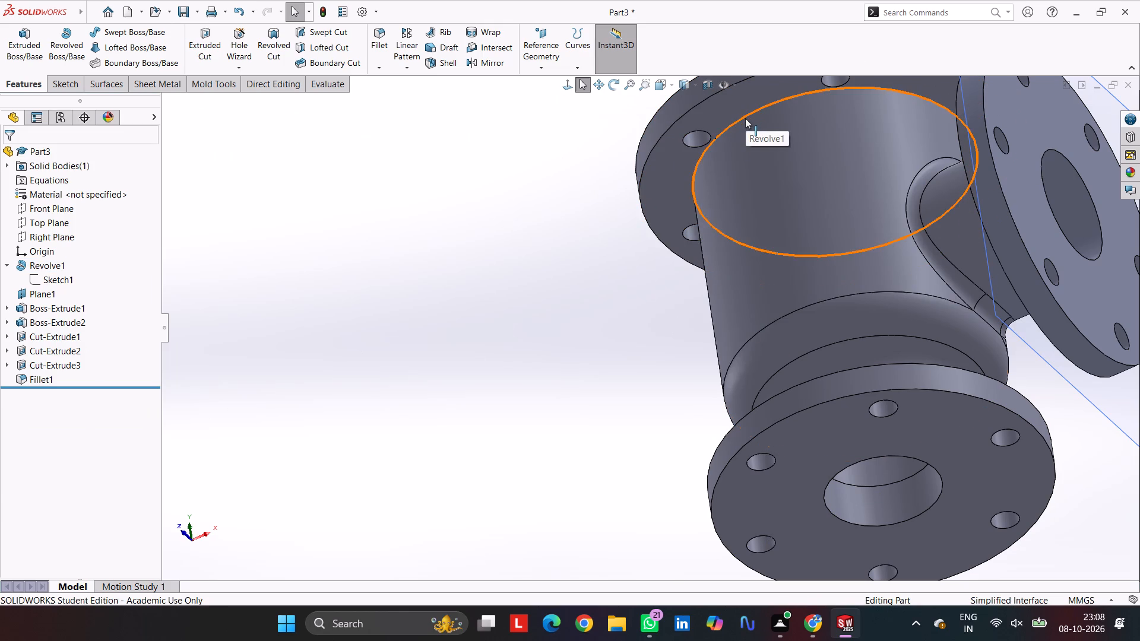
left_click(745, 120)
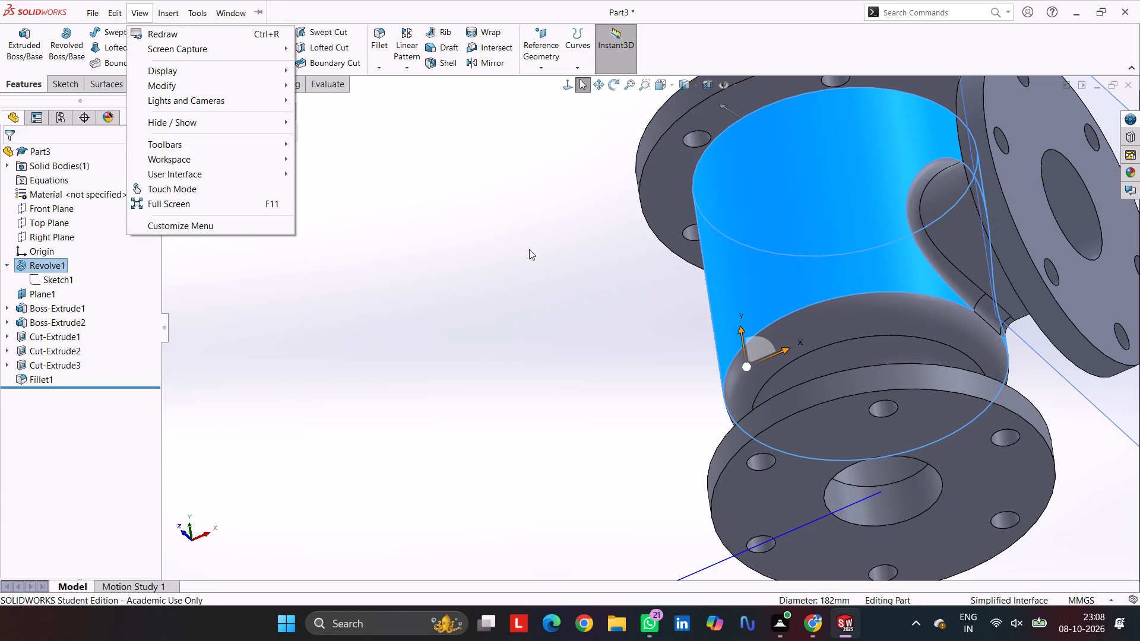
left_click(529, 249)
left_click(744, 119)
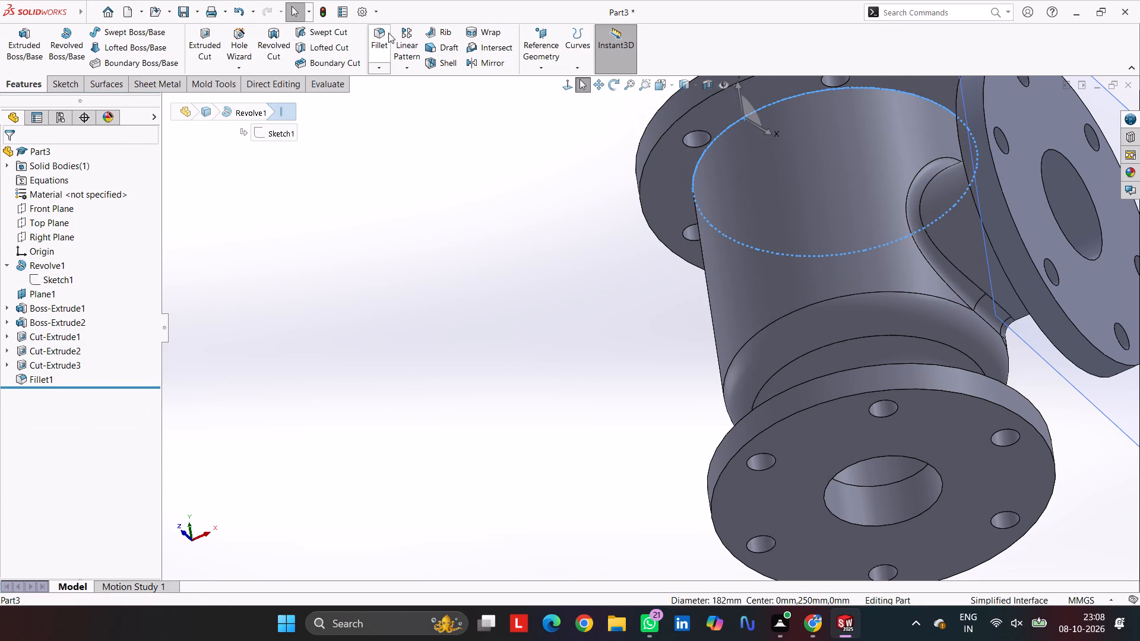
left_click(373, 26)
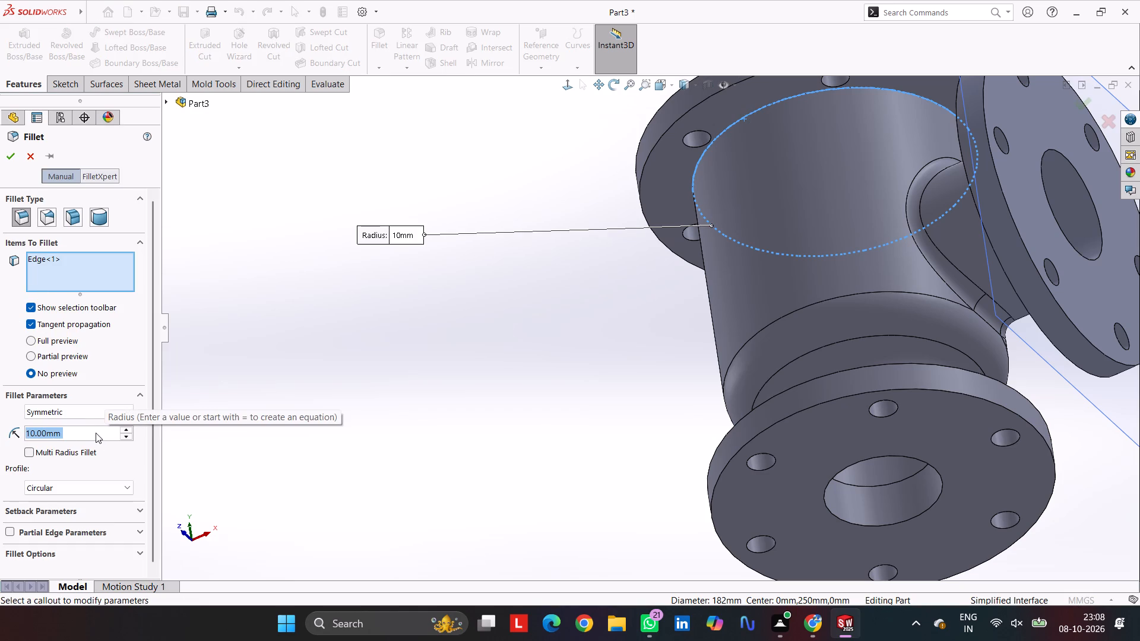
key("Return")
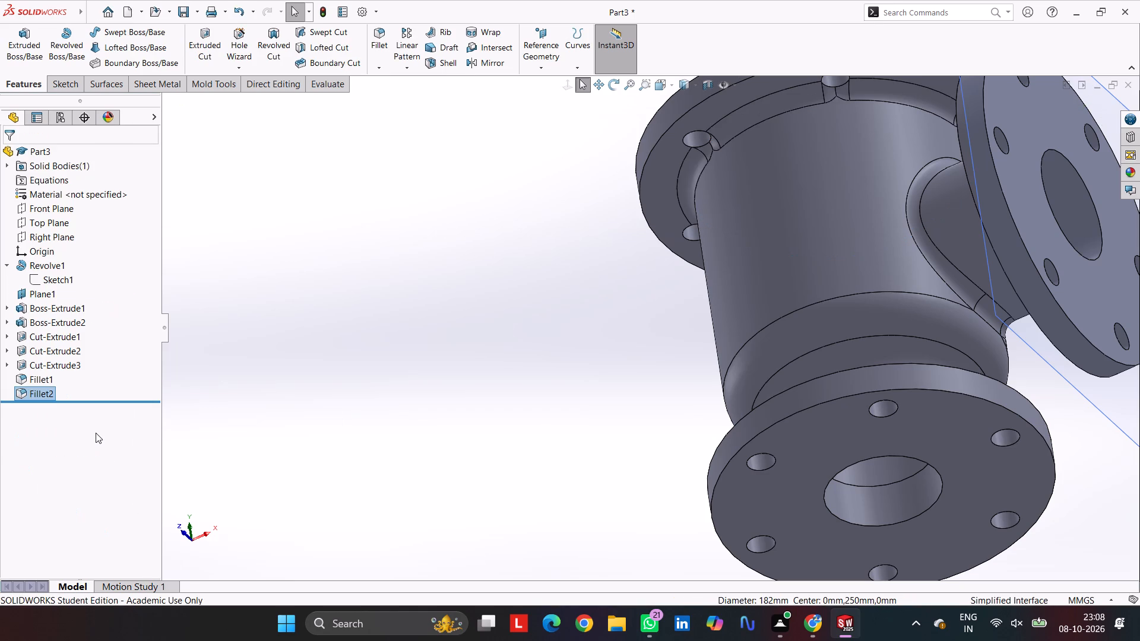
Delete the top flange's bolt-hole cut feature, keeping its sketch.
left_click(66, 335)
key("Delete")
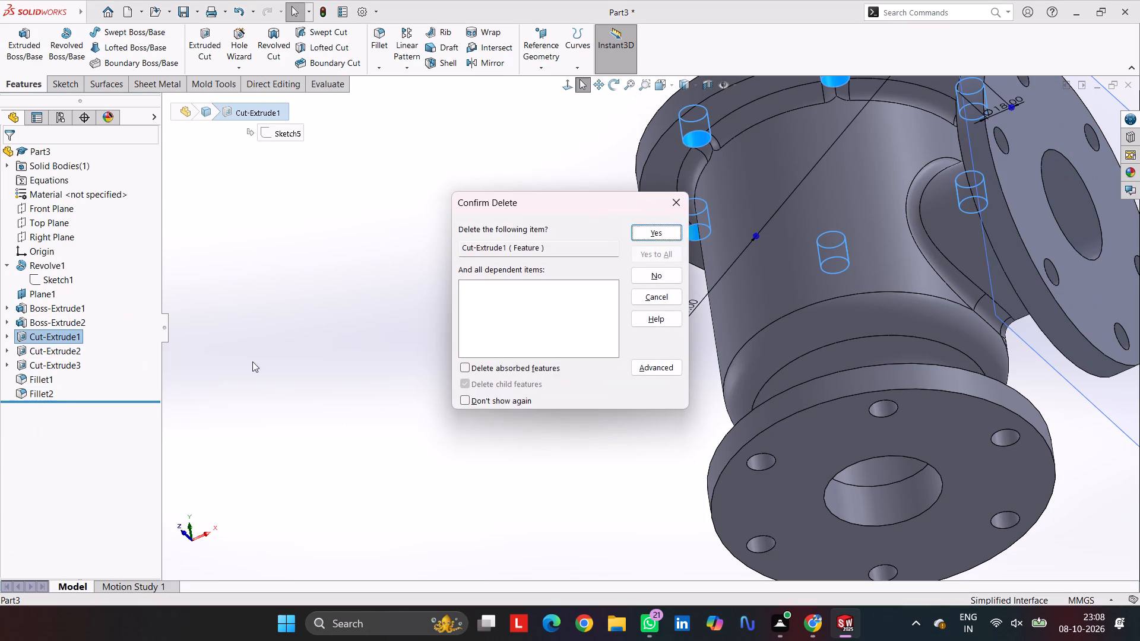
left_click(653, 231)
left_click(604, 205)
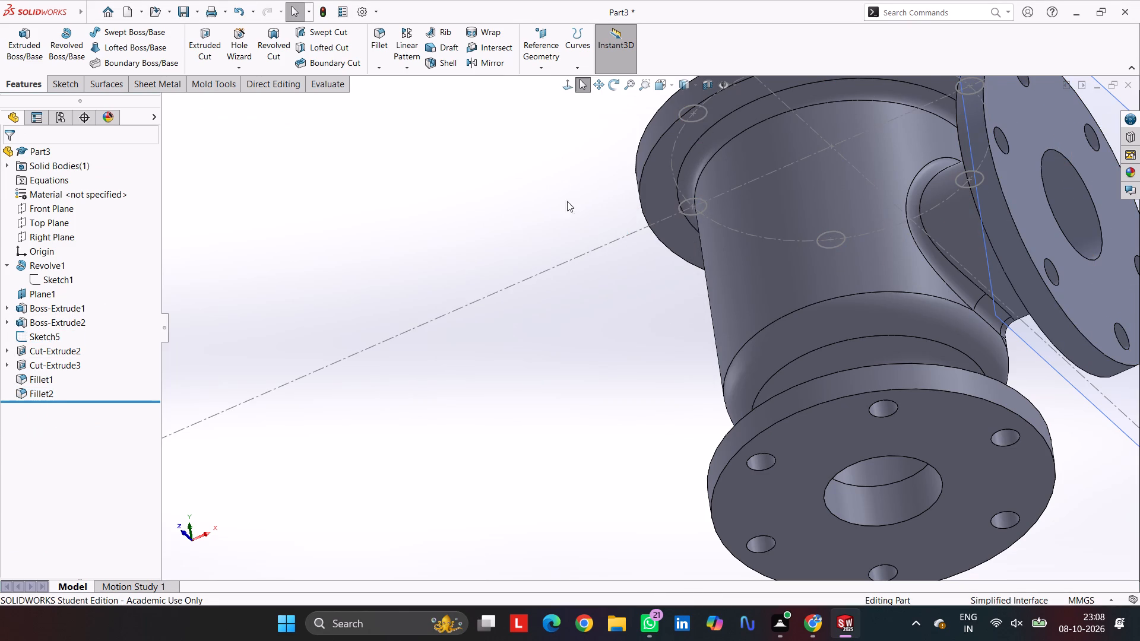
Delete the leftover bolt-hole sketch on the top flange.
middle_click_drag(532, 156, 558, 312)
left_click_drag(504, 279, 504, 272)
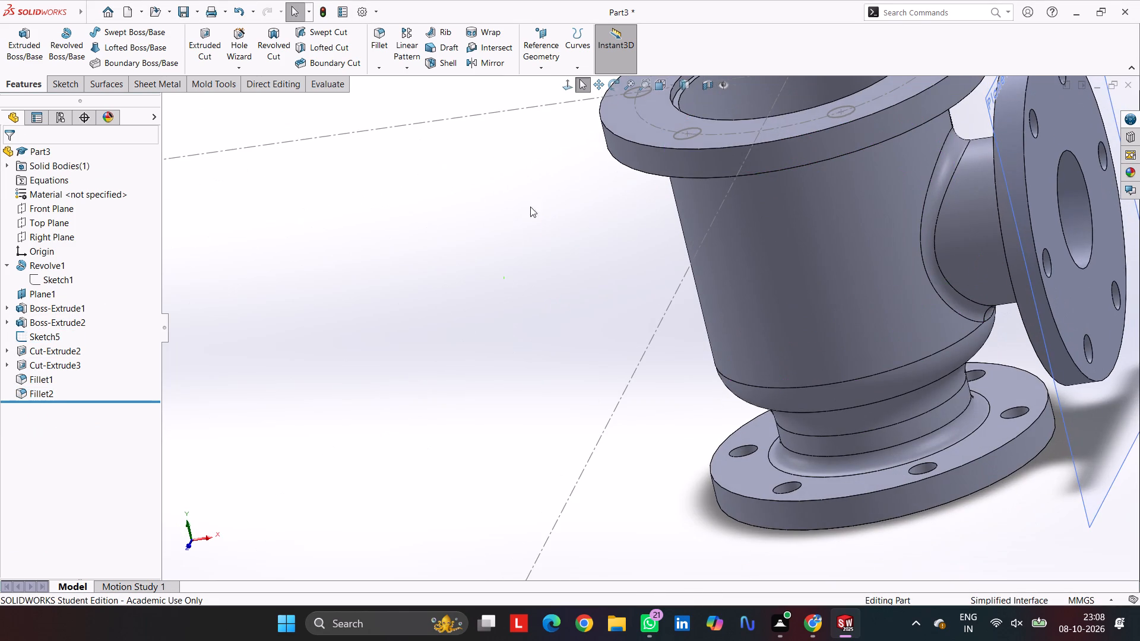
left_click(693, 136)
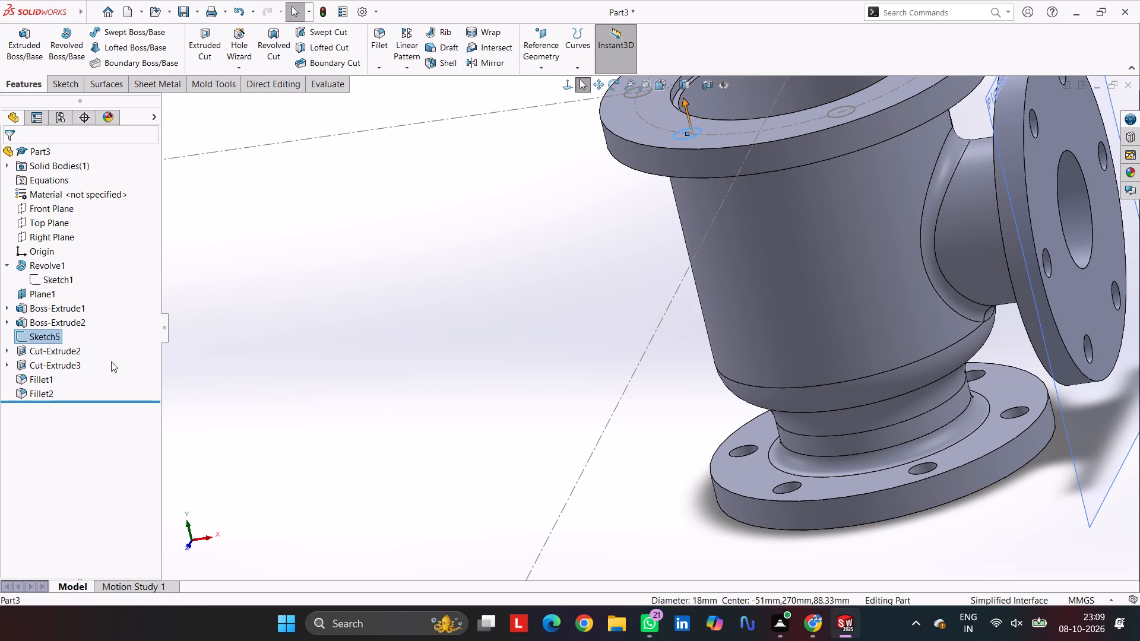
left_click(52, 337)
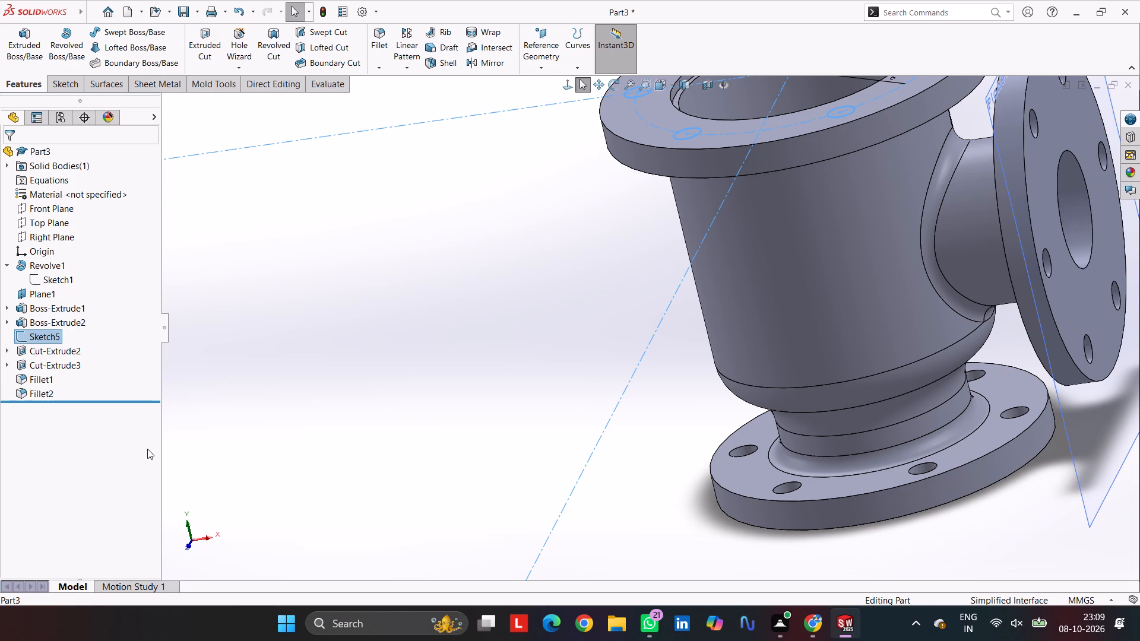
left_click(451, 271)
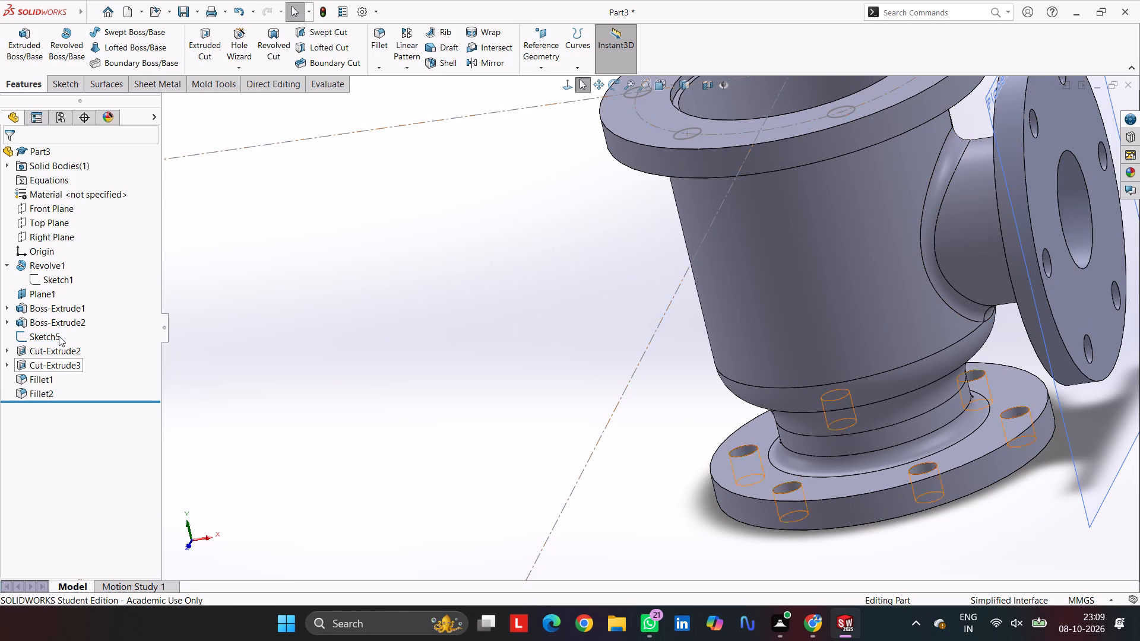
left_click(61, 332)
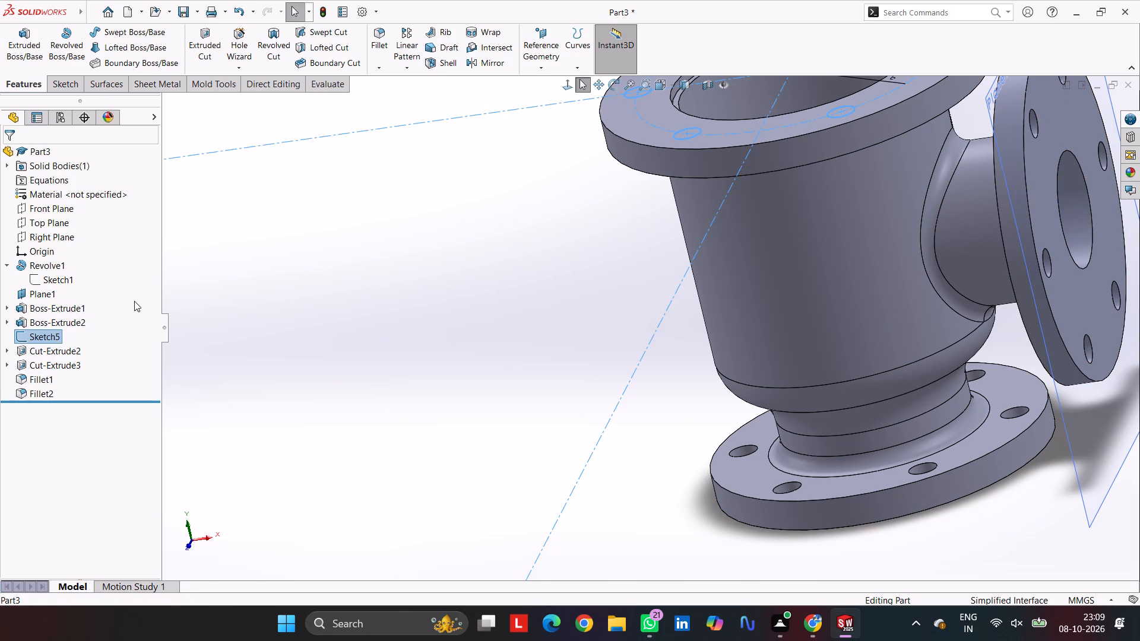
key("Delete")
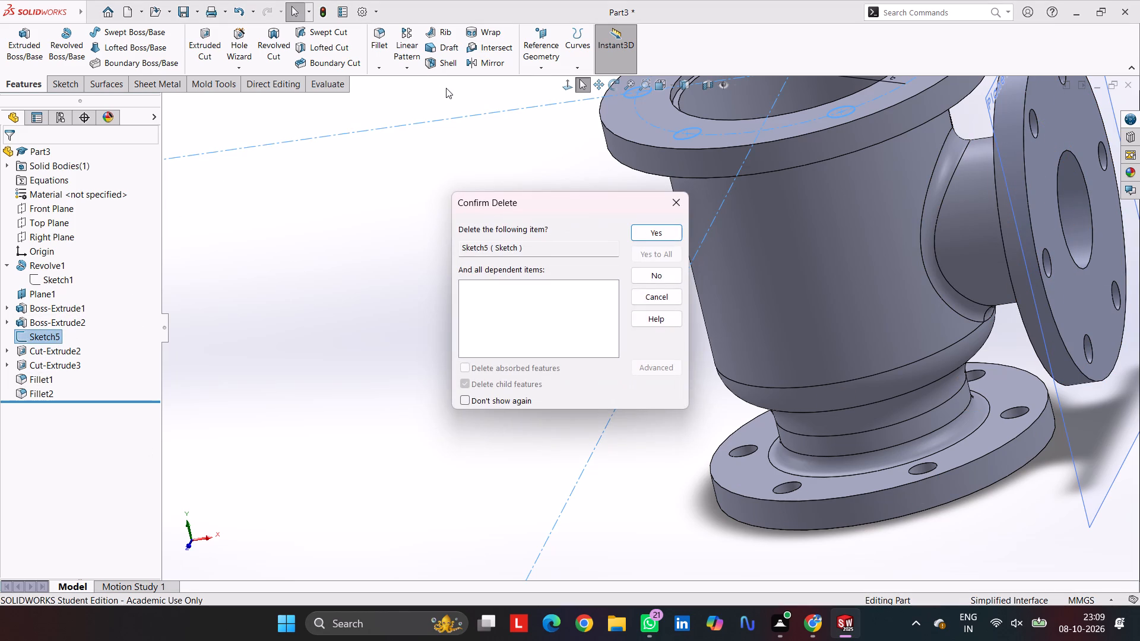
key("Return")
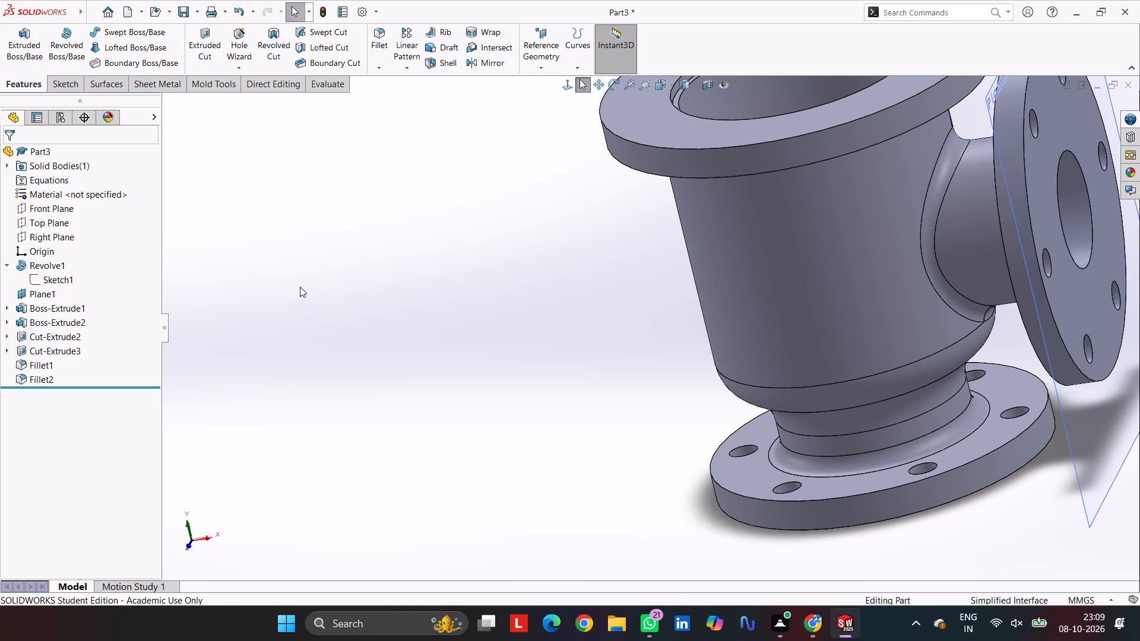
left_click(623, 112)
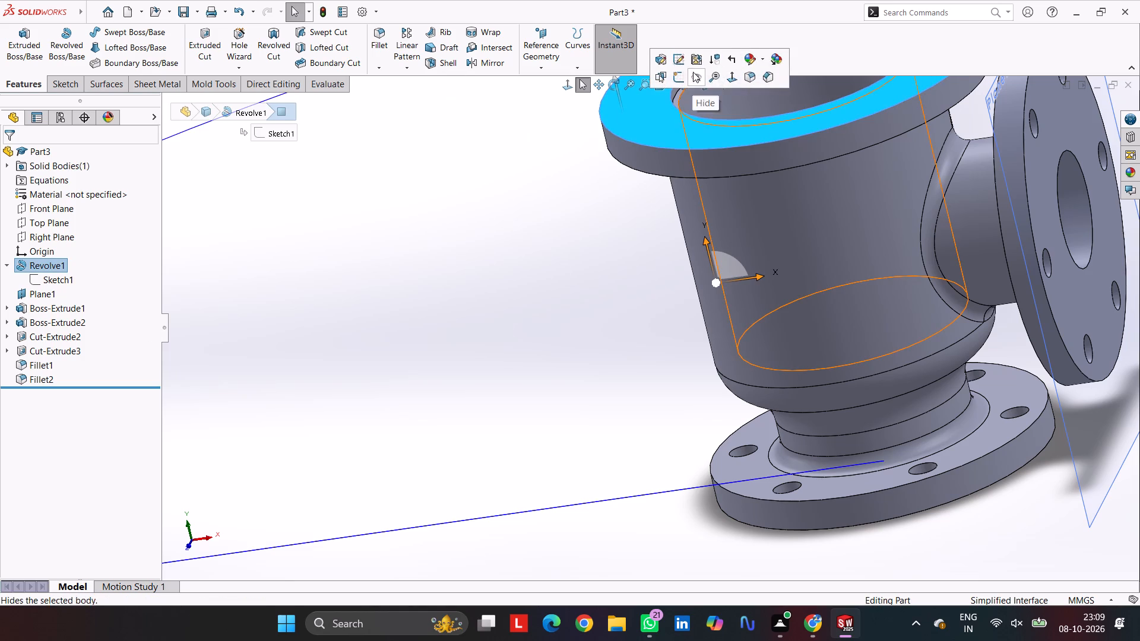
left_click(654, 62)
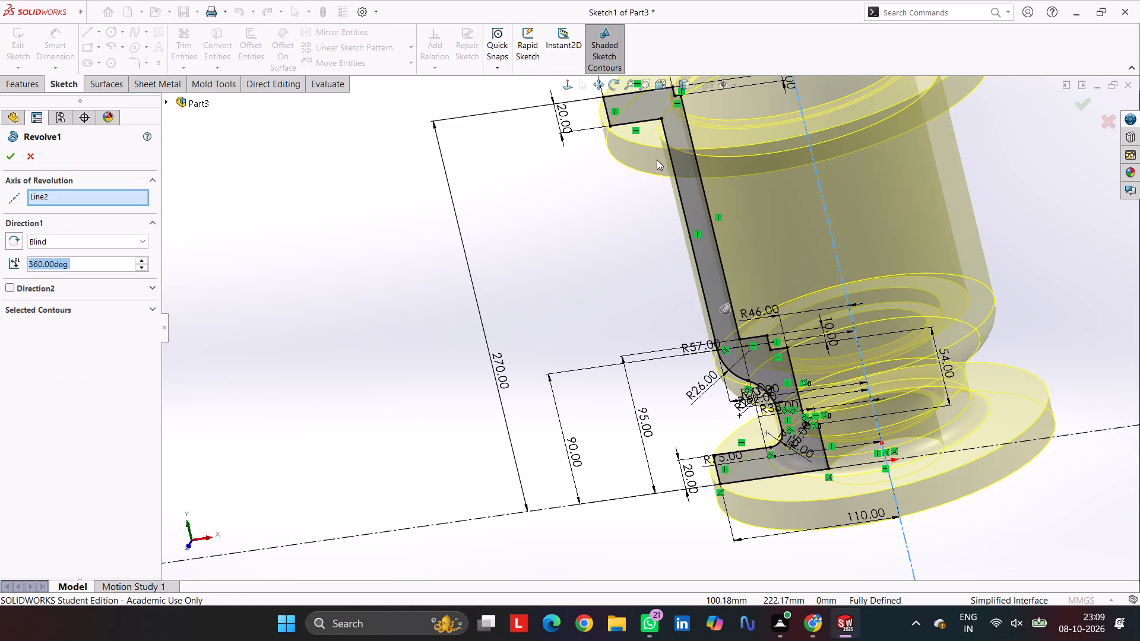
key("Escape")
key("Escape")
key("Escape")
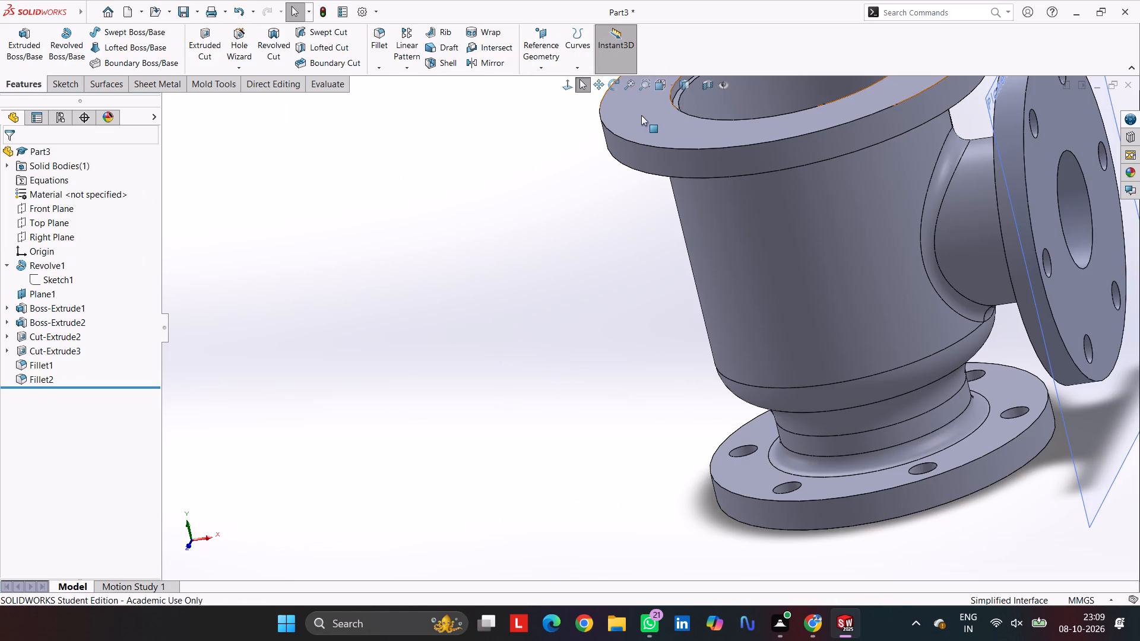
Start a sketch on the top flange's upper face and draw an origin-centred circle between the bore and the outer edge.
left_click(641, 115)
left_click(697, 80)
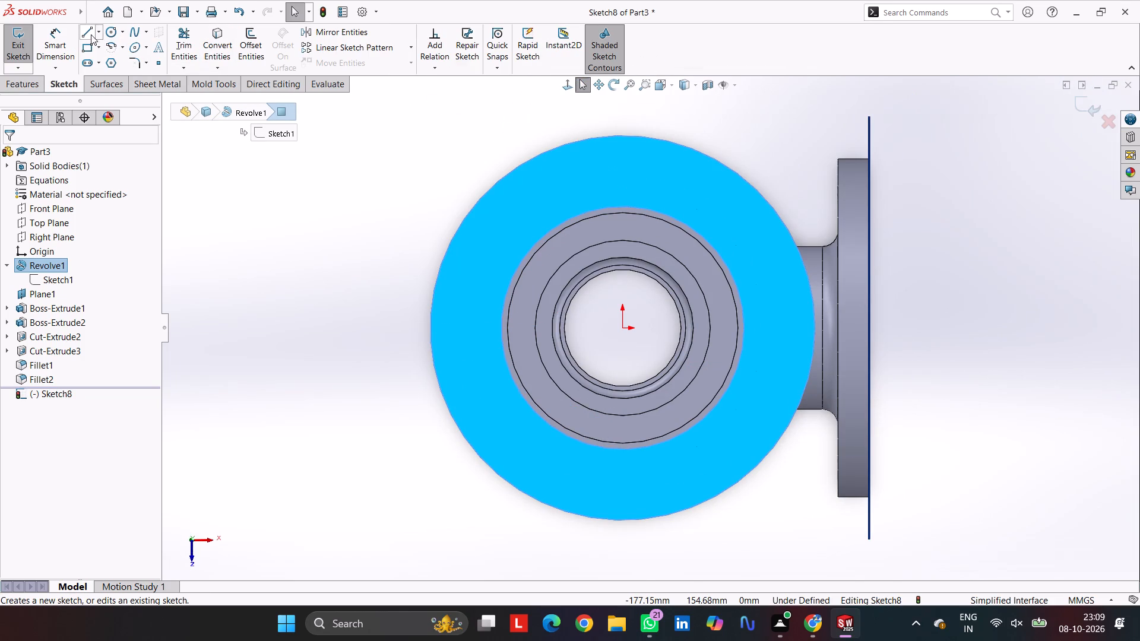
left_click(112, 33)
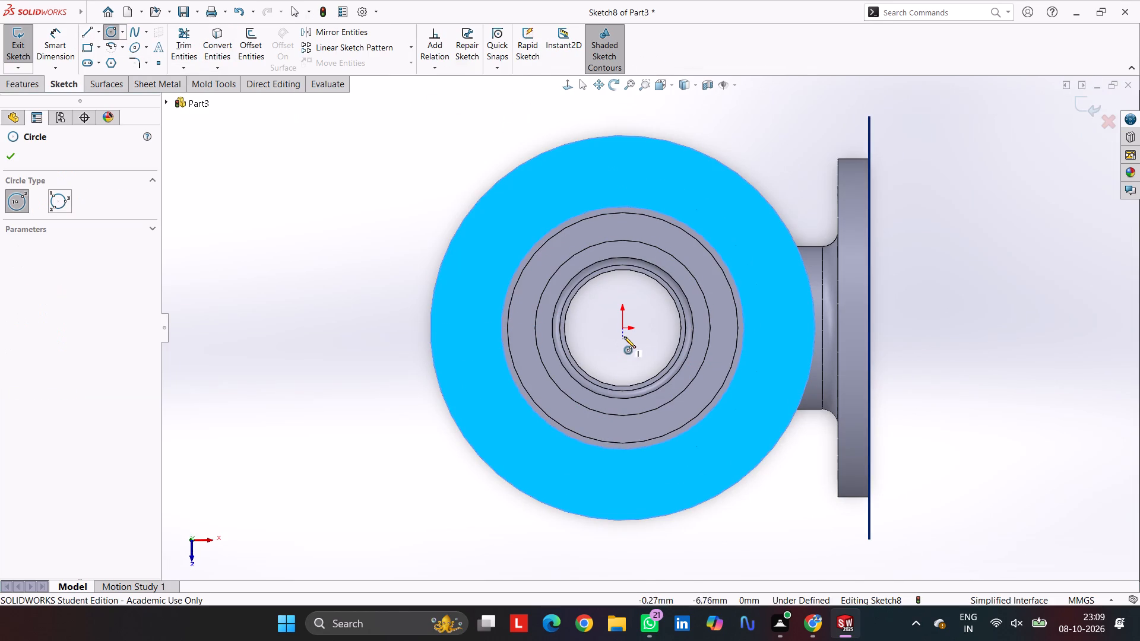
left_click(624, 329)
left_click(737, 439)
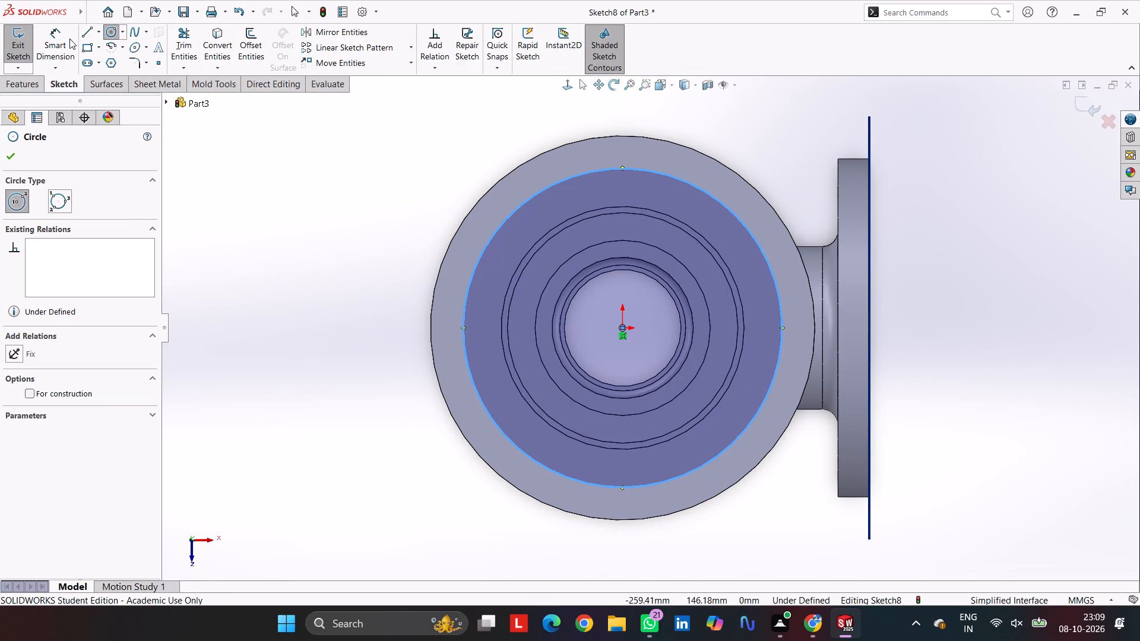
Draw an infinite horizontal construction line through the origin in the top flange sketch.
left_click(90, 30)
left_click(59, 332)
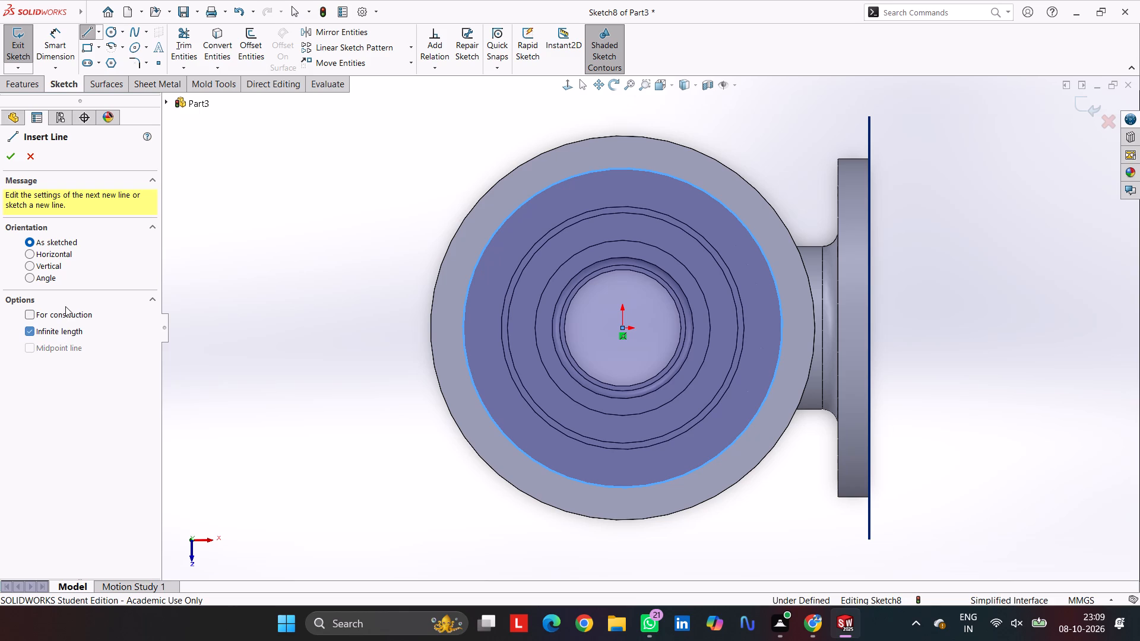
left_click(66, 316)
left_click(50, 264)
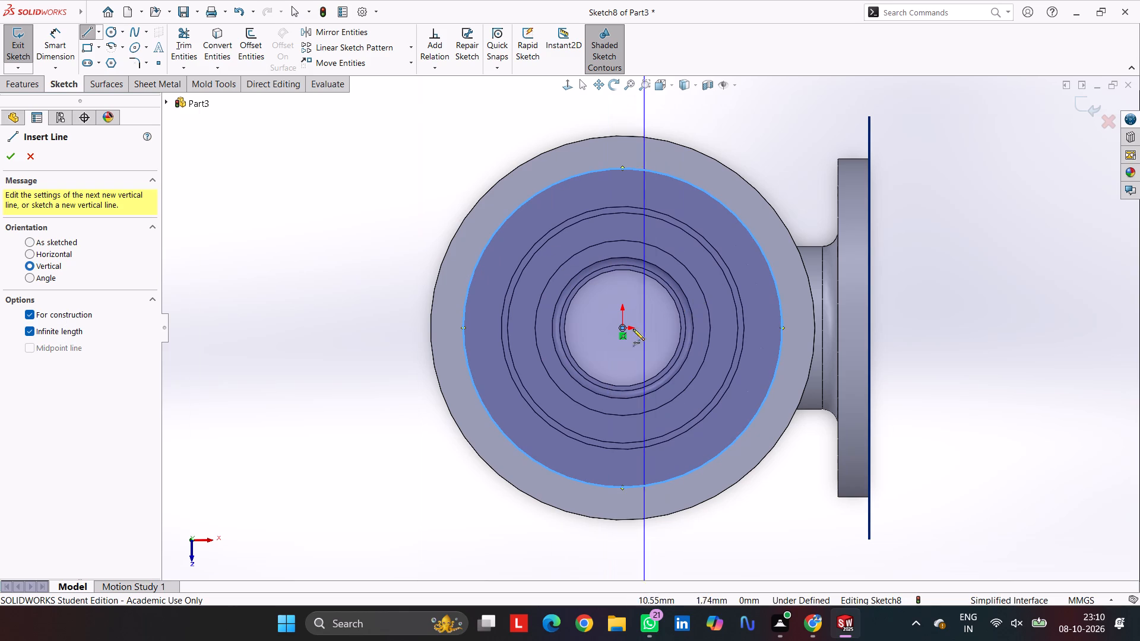
left_click(64, 255)
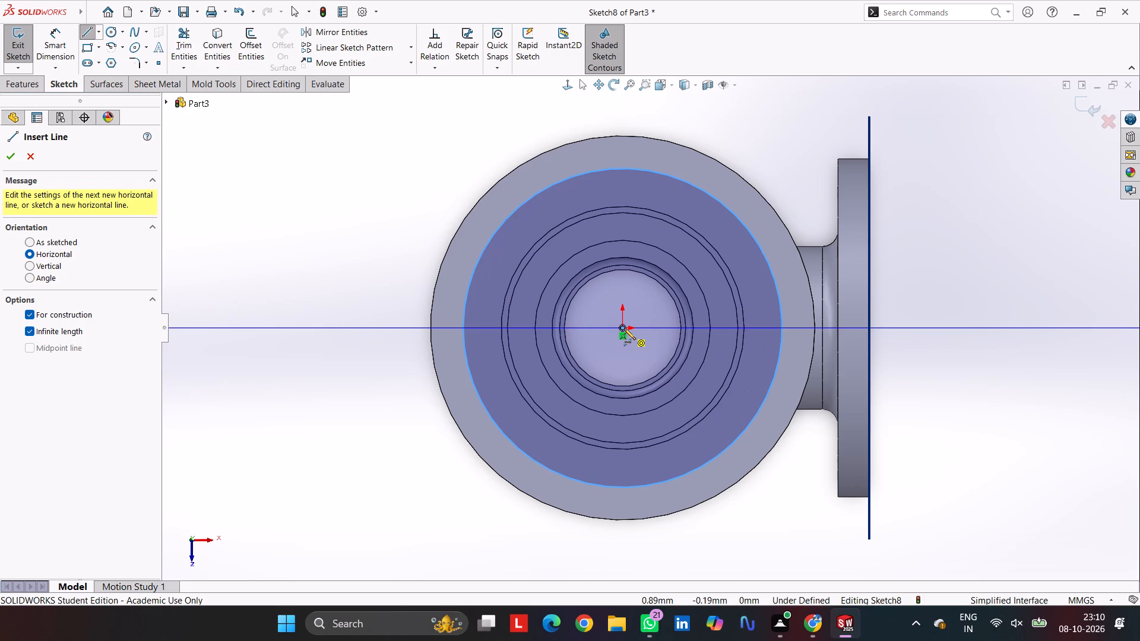
left_click(624, 328)
Dimension the origin-centred circle on the top flange to a 204 mm diameter.
left_click(55, 32)
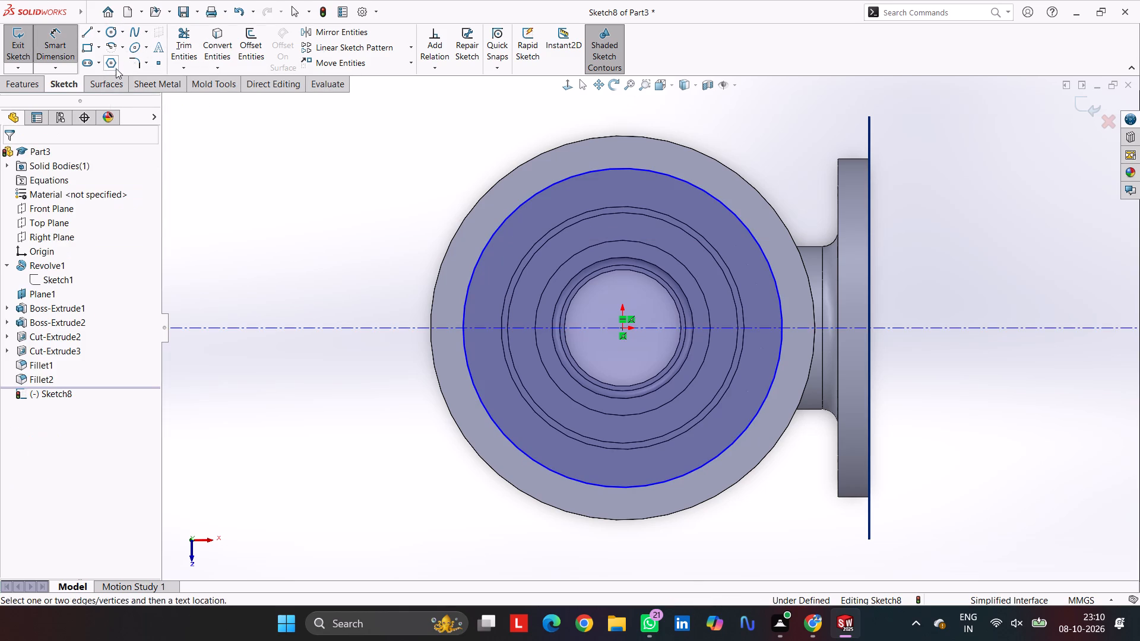
left_click(534, 194)
left_click(373, 180)
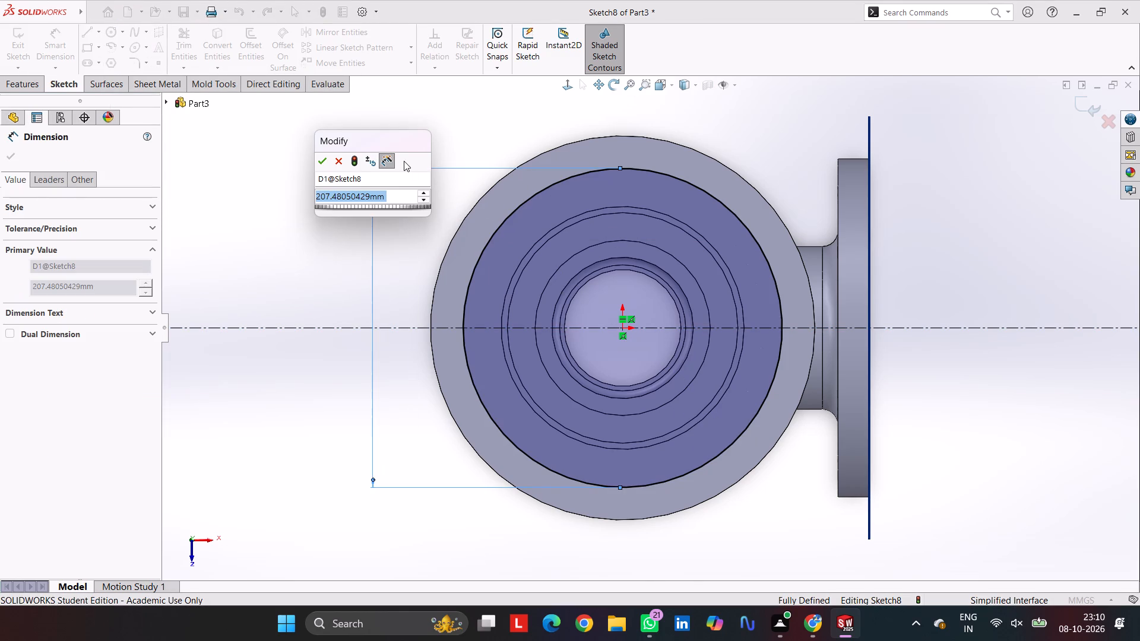
type("204")
key("Return")
key("Escape")
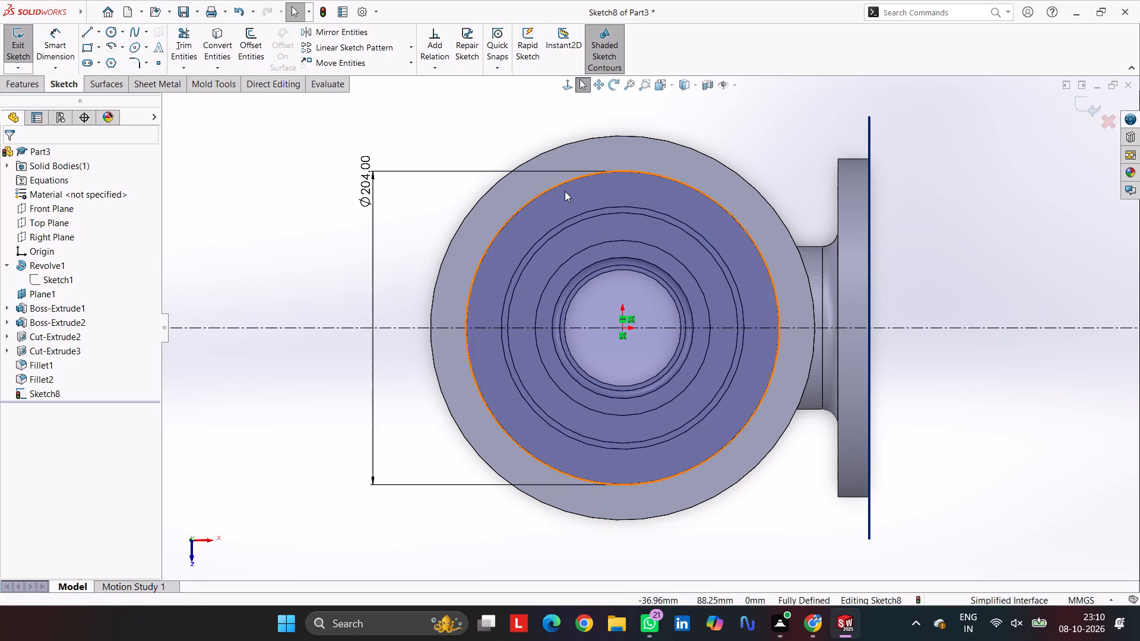
Convert the 204 mm circle to construction geometry so it serves as the bolt circle.
left_click(564, 190)
left_click(617, 154)
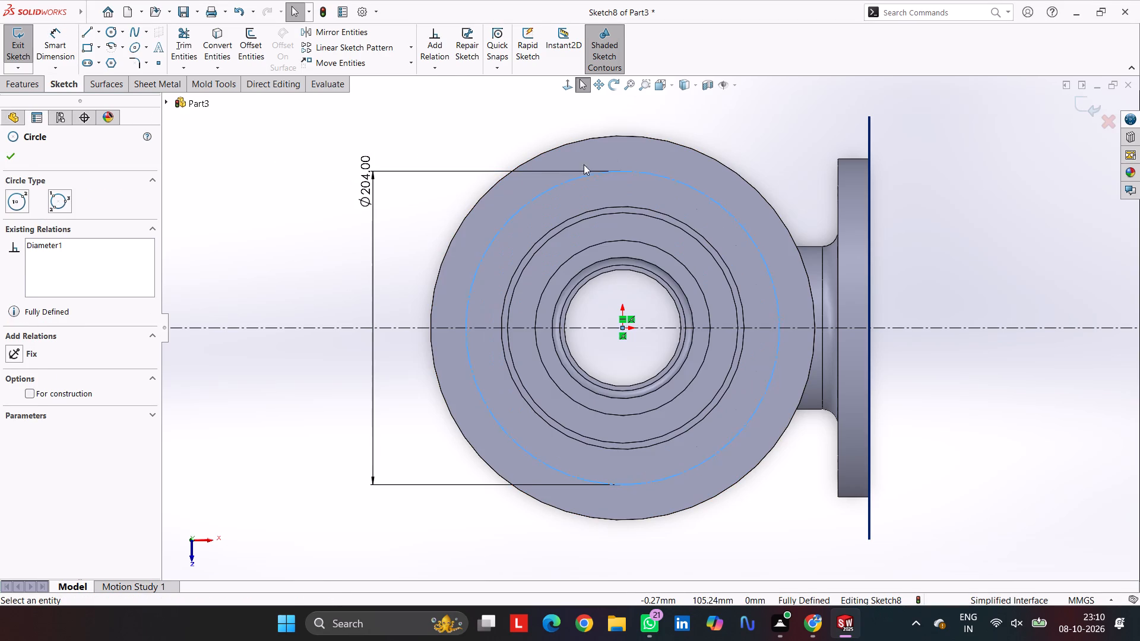
Draw a bolt-hole circle where the bolt circle meets the horizontal centreline on the side-branch side, with an 18 mm diameter.
left_click(105, 34)
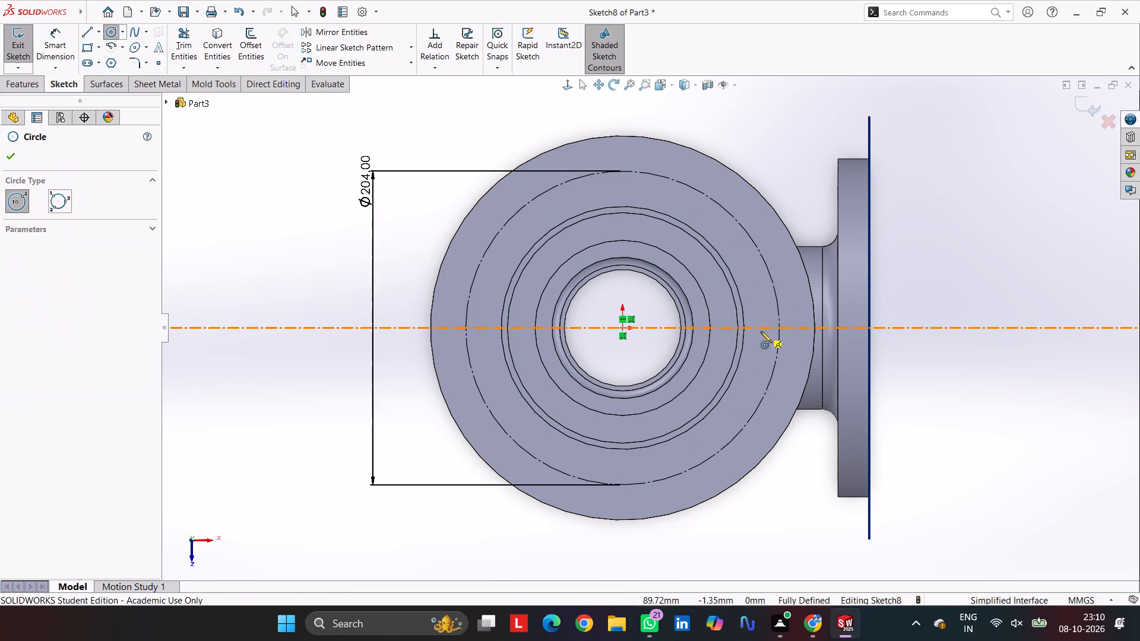
left_click(778, 328)
left_click(793, 348)
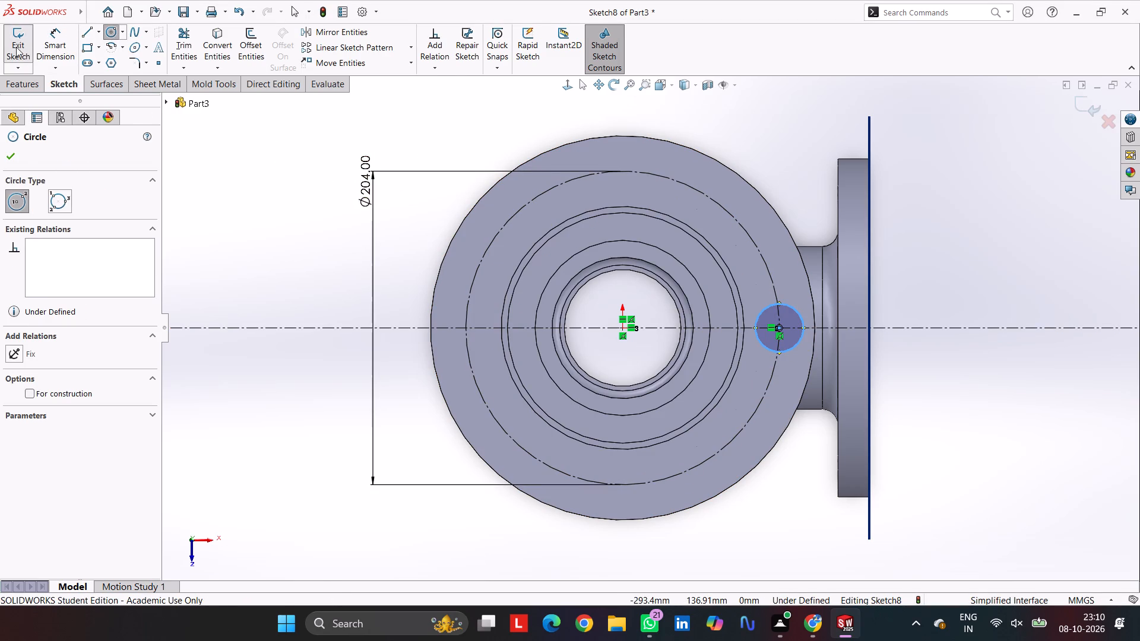
left_click(74, 49)
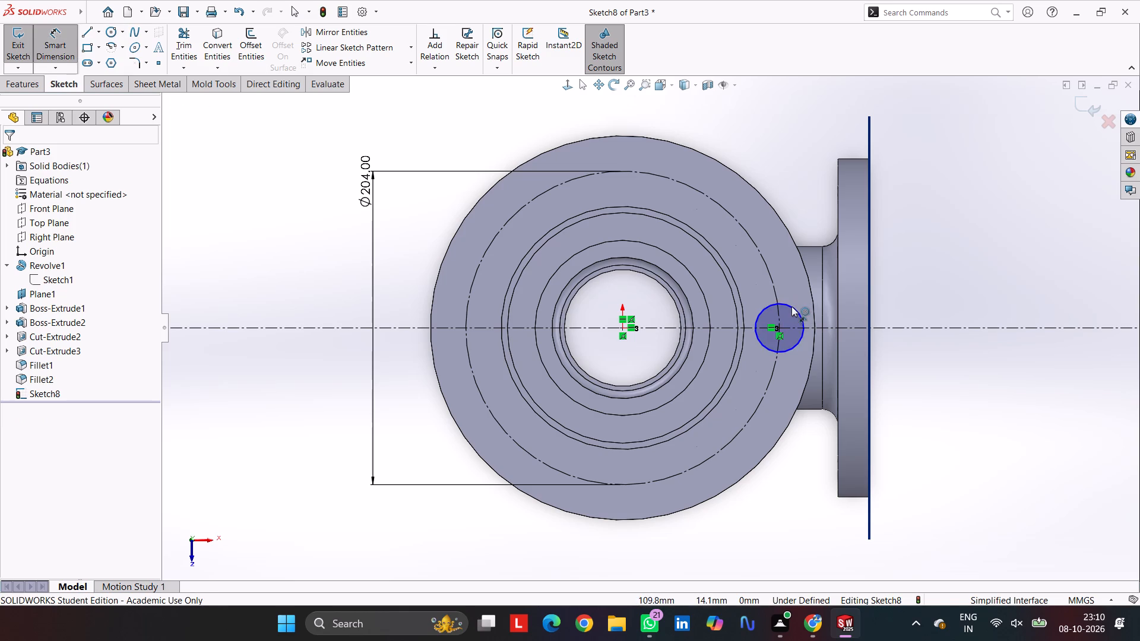
left_click(791, 306)
left_click(769, 256)
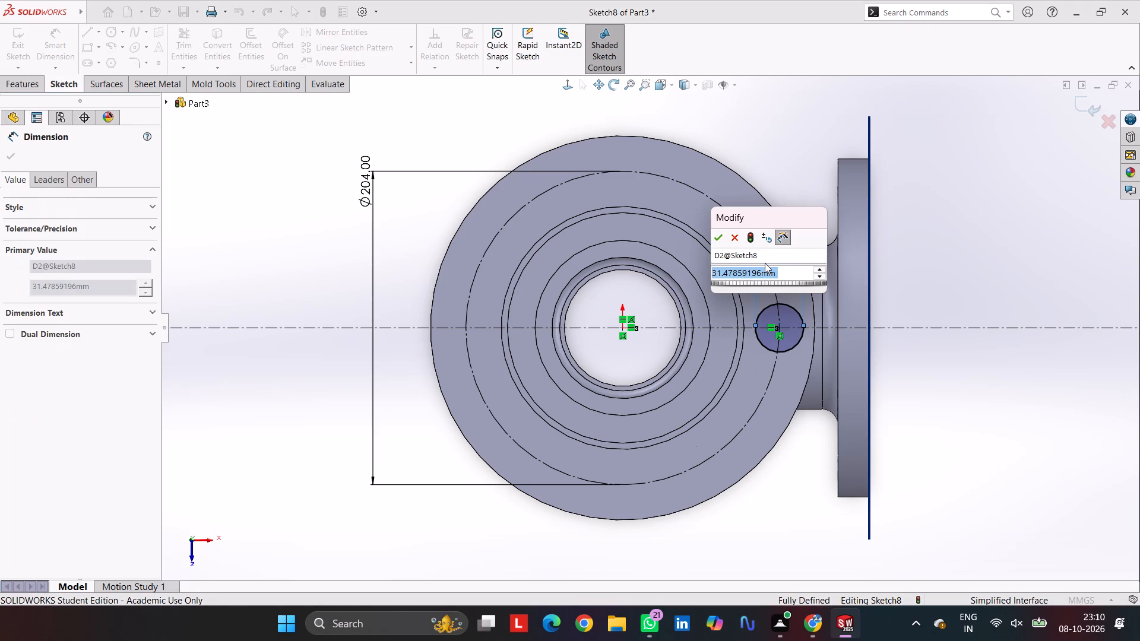
type("18")
key("Return")
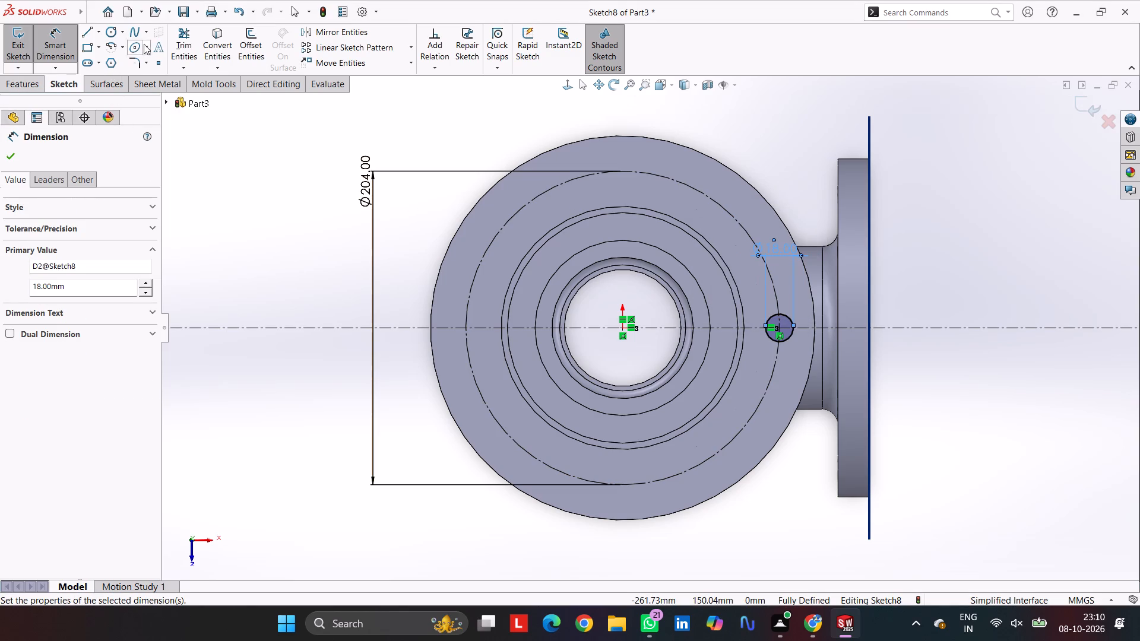
Circular-pattern the 18 mm hole circle about the origin with 6 equally spaced instances over 360 degrees.
left_click(410, 46)
left_click(399, 75)
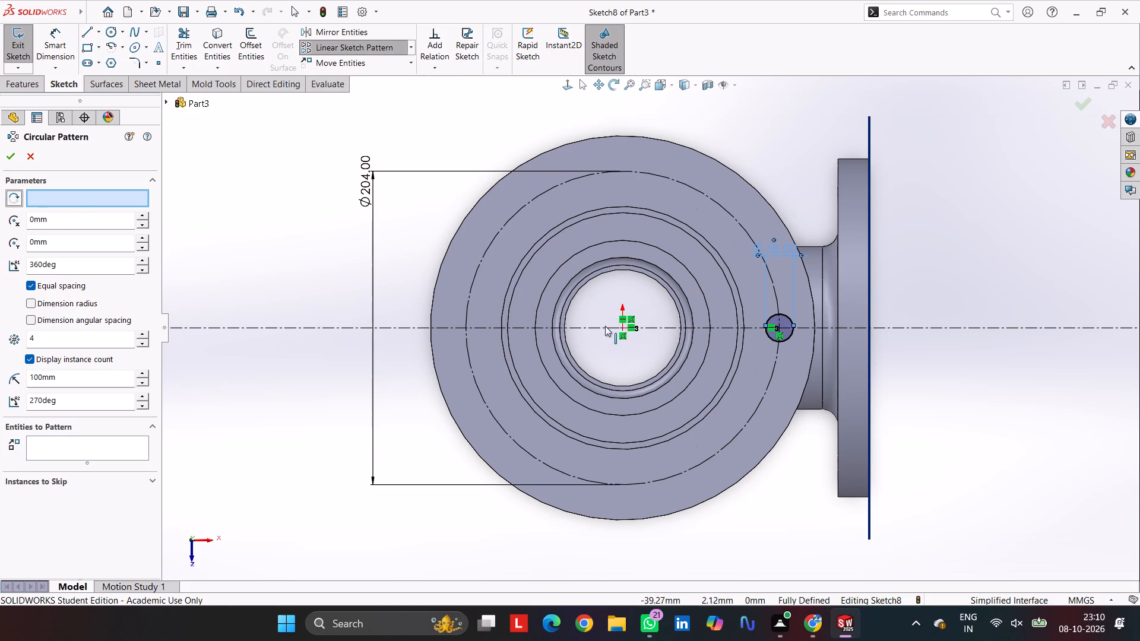
left_click(622, 328)
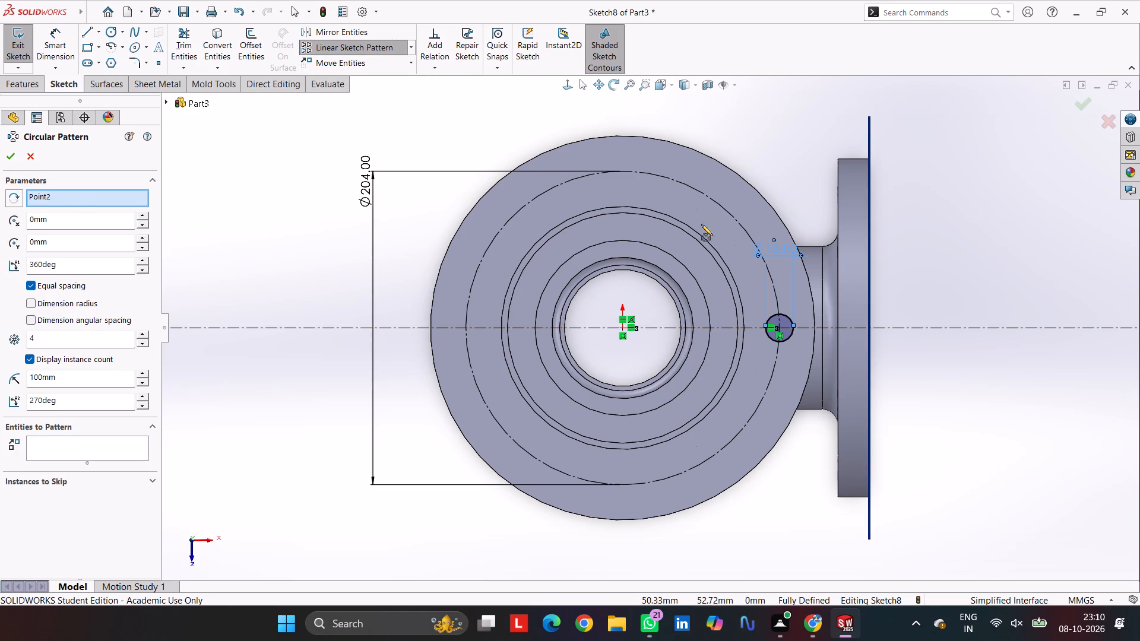
left_click(771, 337)
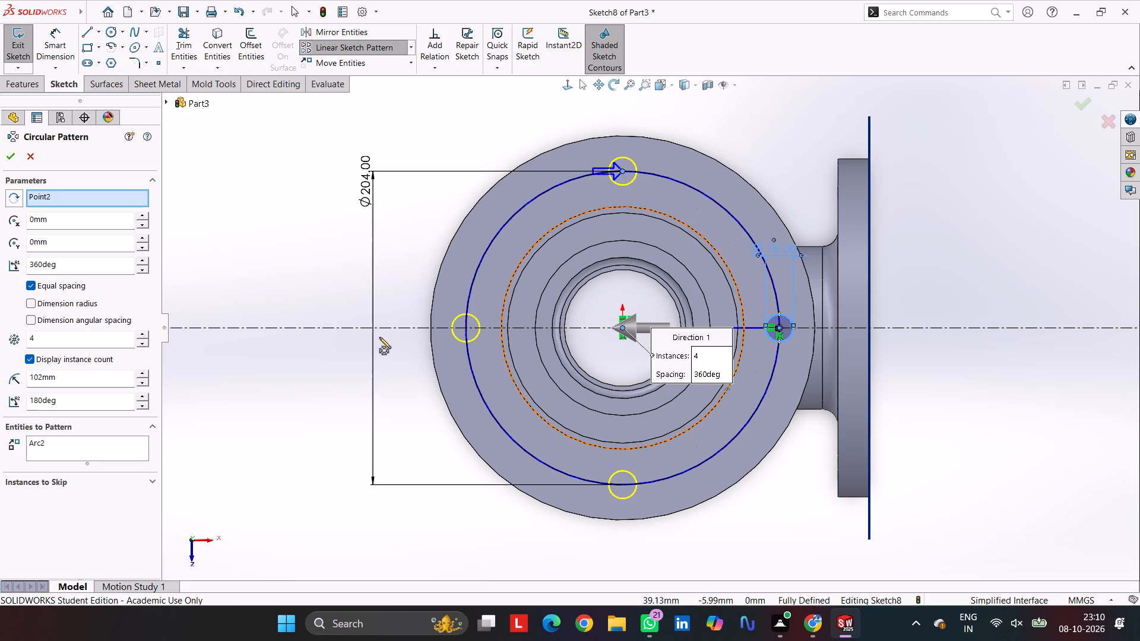
left_click(79, 345)
left_click_drag(79, 344, 0, 355)
key("6")
key("Return")
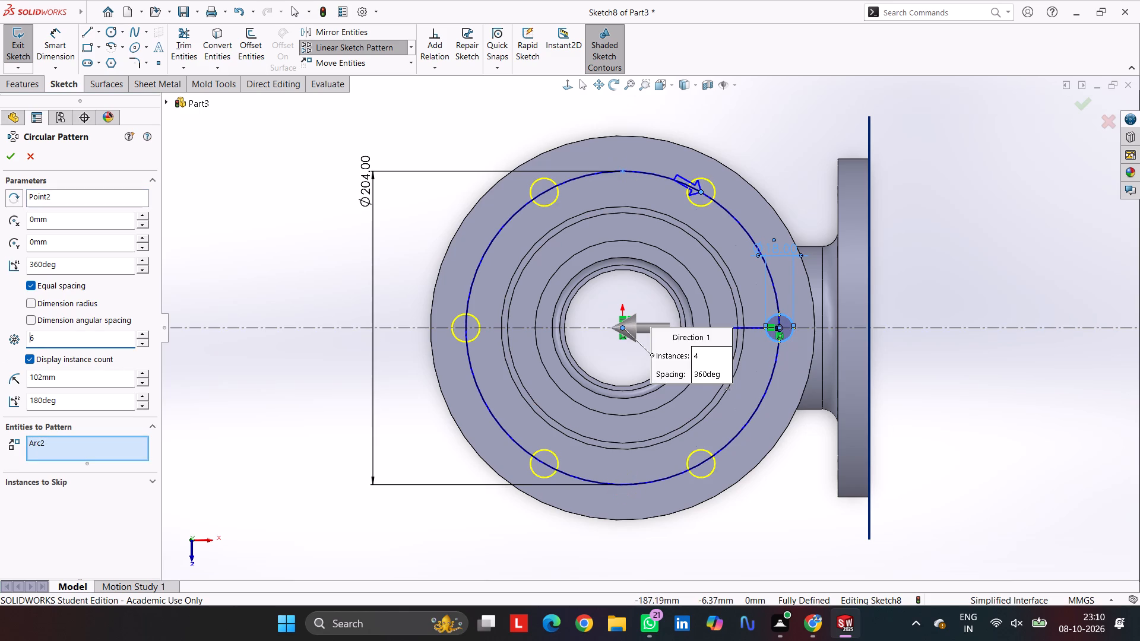
key("Return")
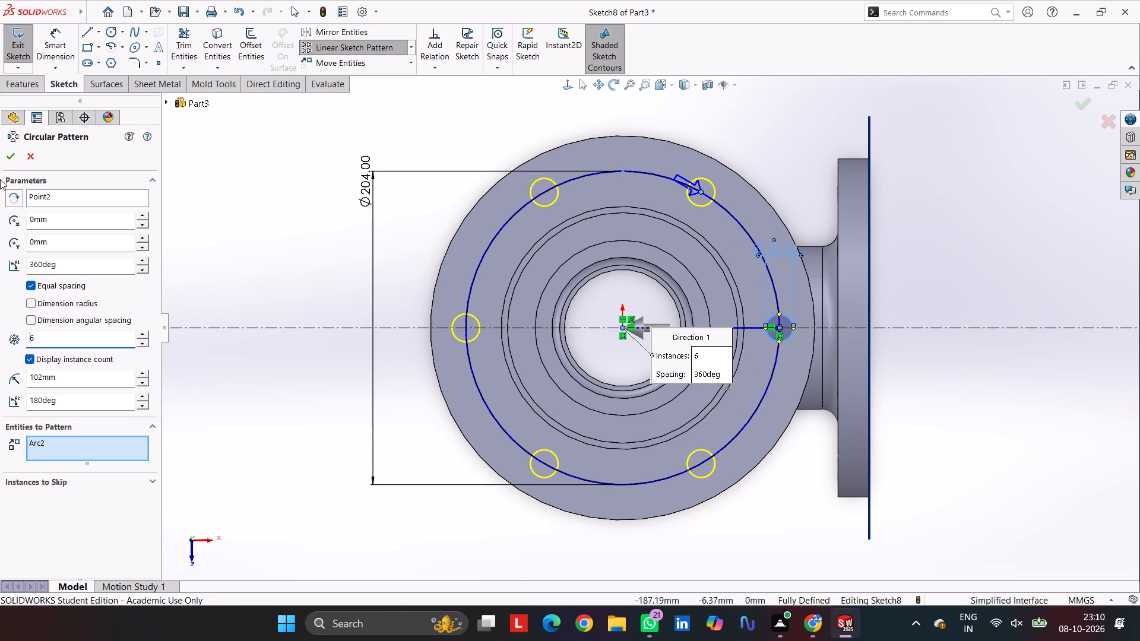
left_click(14, 157)
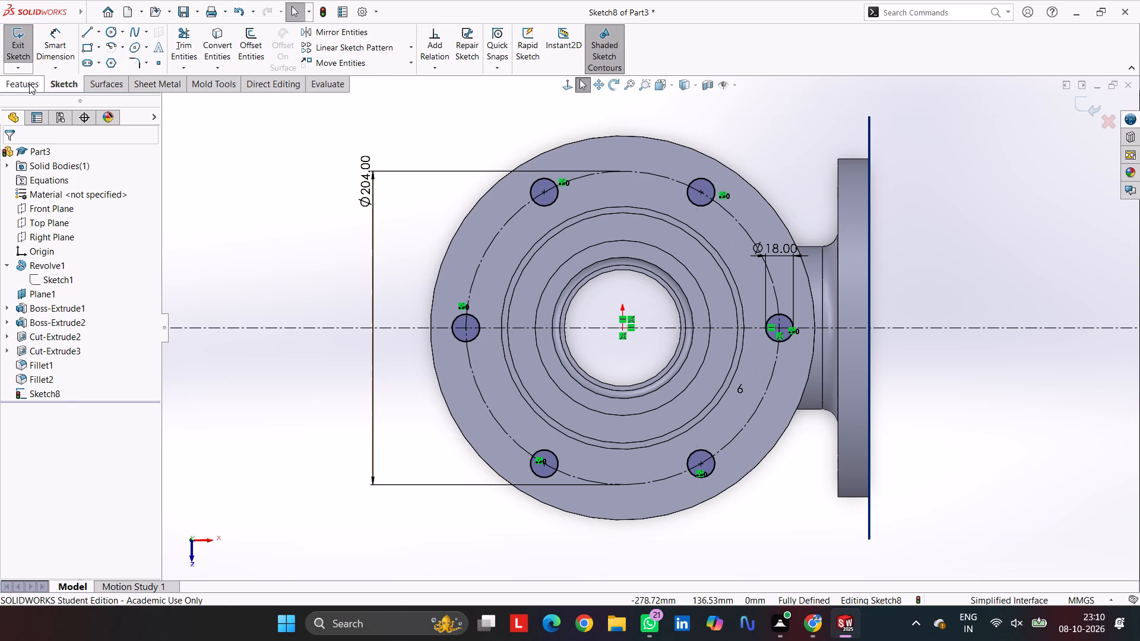
Cut-extrude the six hole circles through the top flange with a blind depth of 20 mm.
left_click(29, 84)
left_click(201, 40)
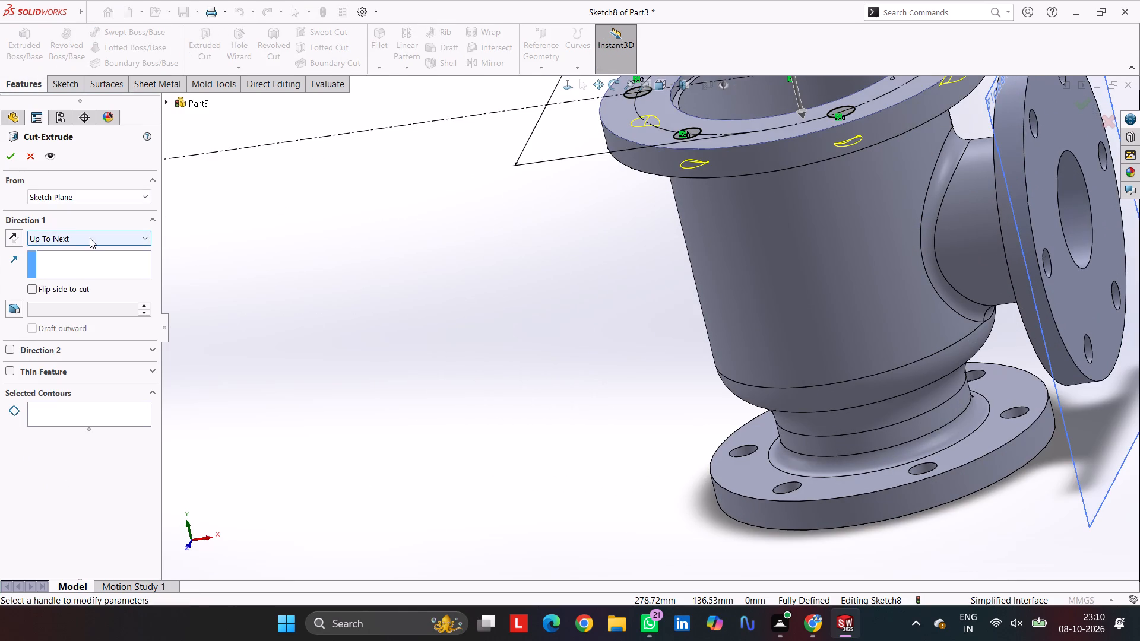
left_click(90, 238)
left_click(87, 248)
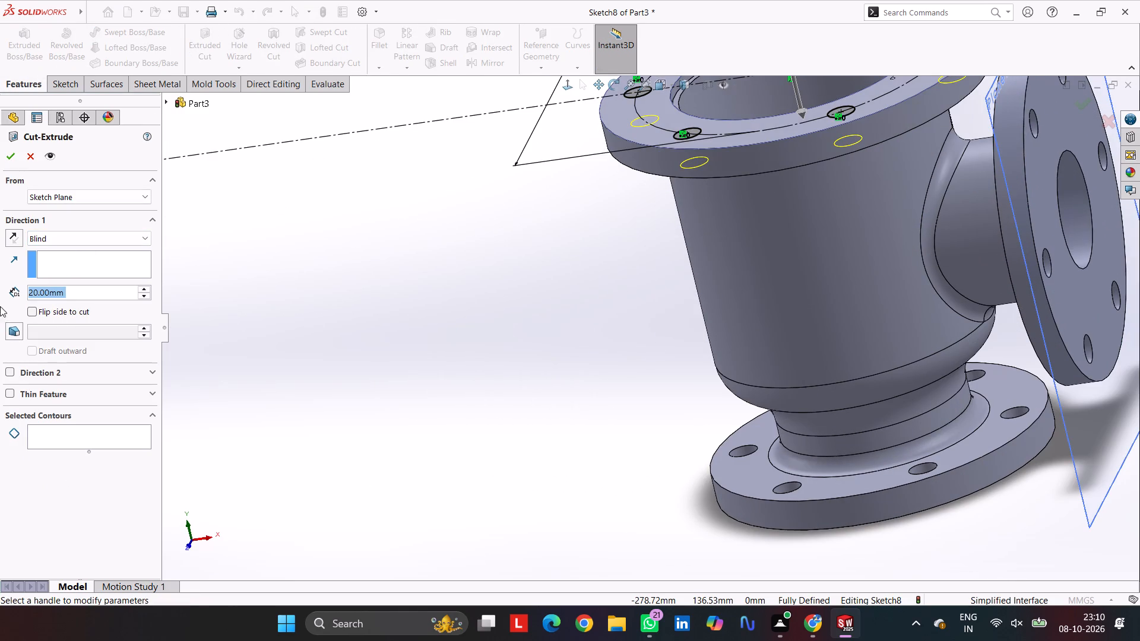
left_click(14, 158)
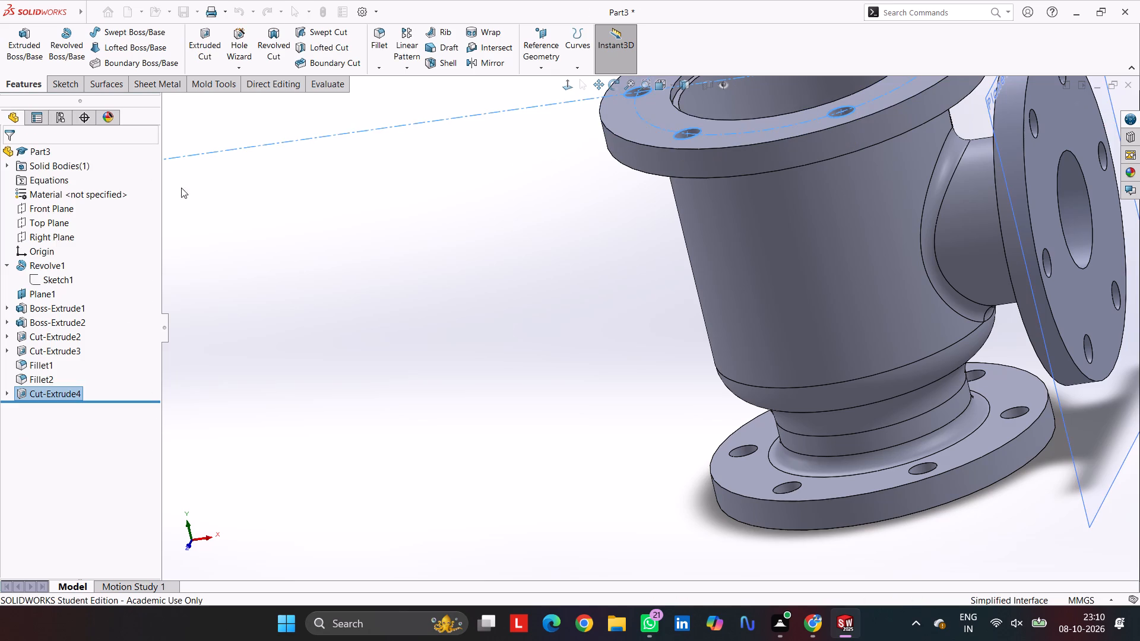
Examine the top flange's underside, checking the new bolt holes against the fillet around the main cylinder.
left_click_drag(510, 236, 504, 236)
middle_click_drag(468, 188, 461, 55)
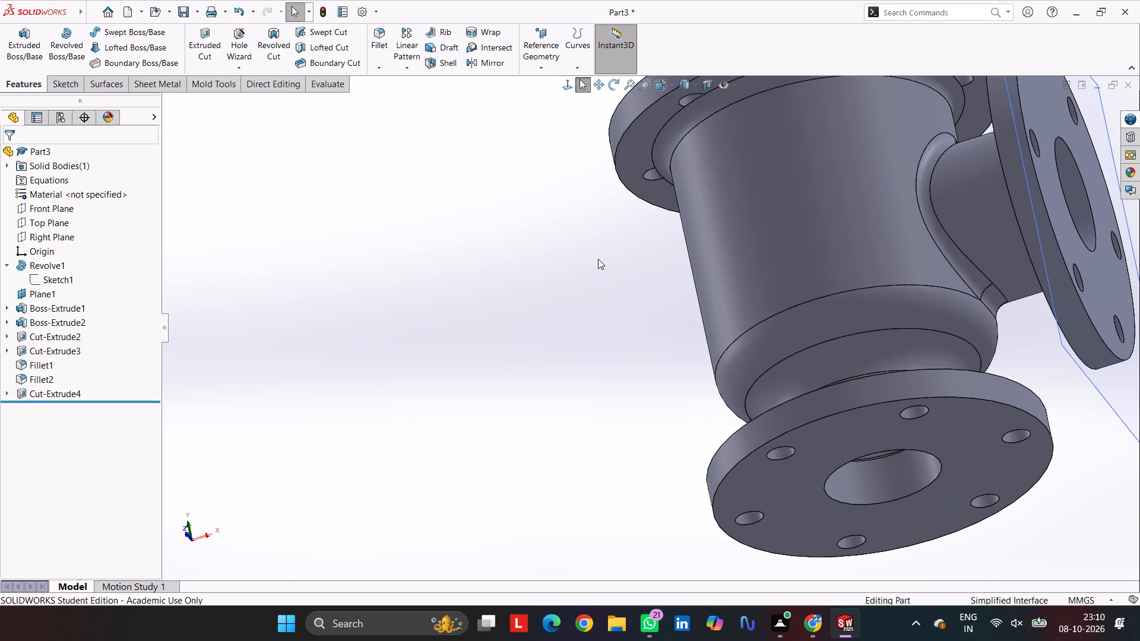
scroll(599, 249, "down", 2)
scroll(733, 206, "up", 5)
scroll(725, 198, "down", 6)
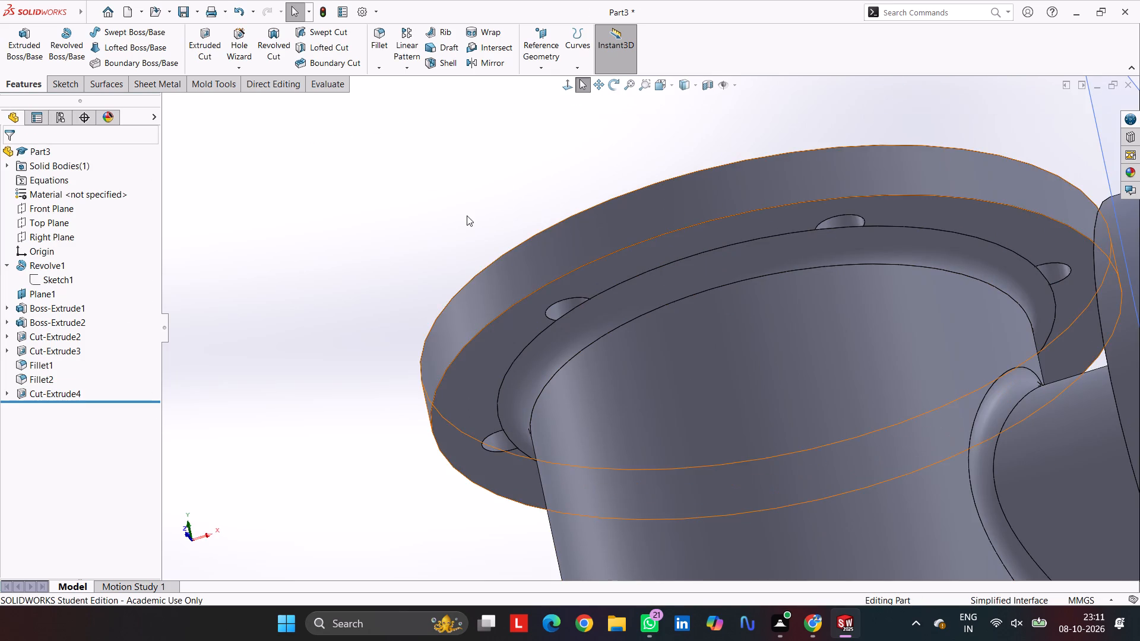
middle_click_drag(467, 215, 426, 256)
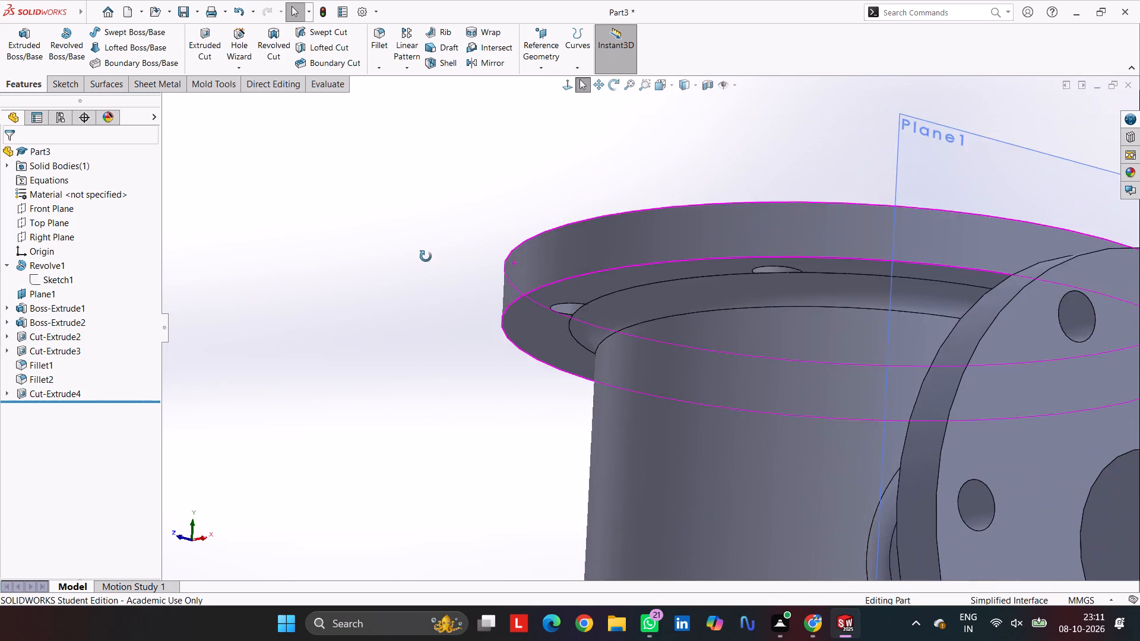
middle_click_drag(426, 256, 421, 202)
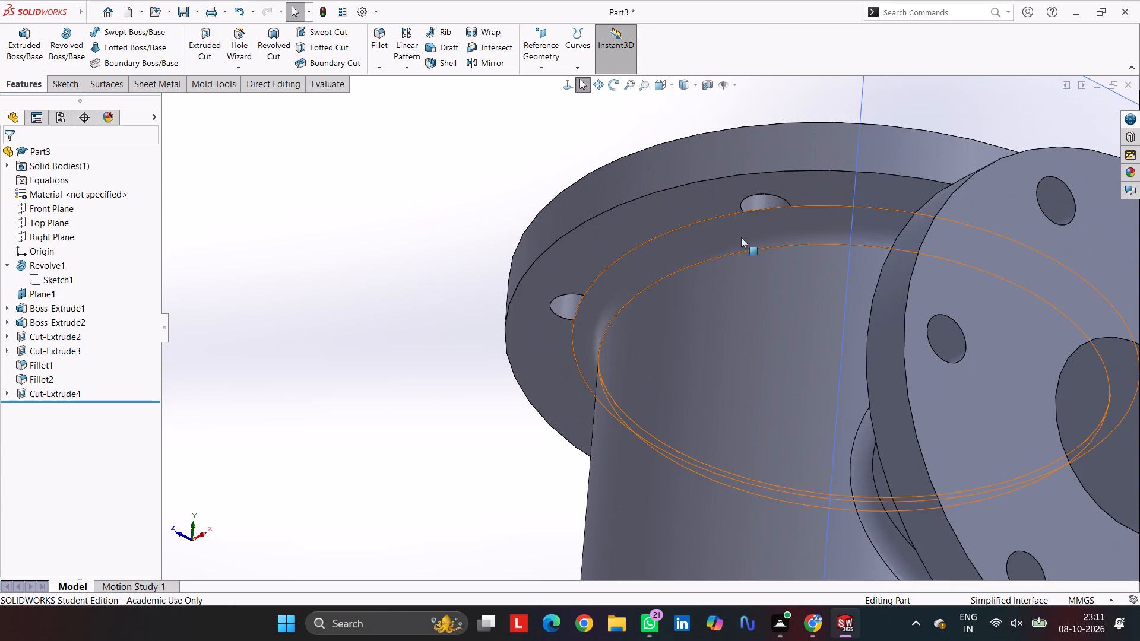
left_click(720, 239)
left_click(442, 239)
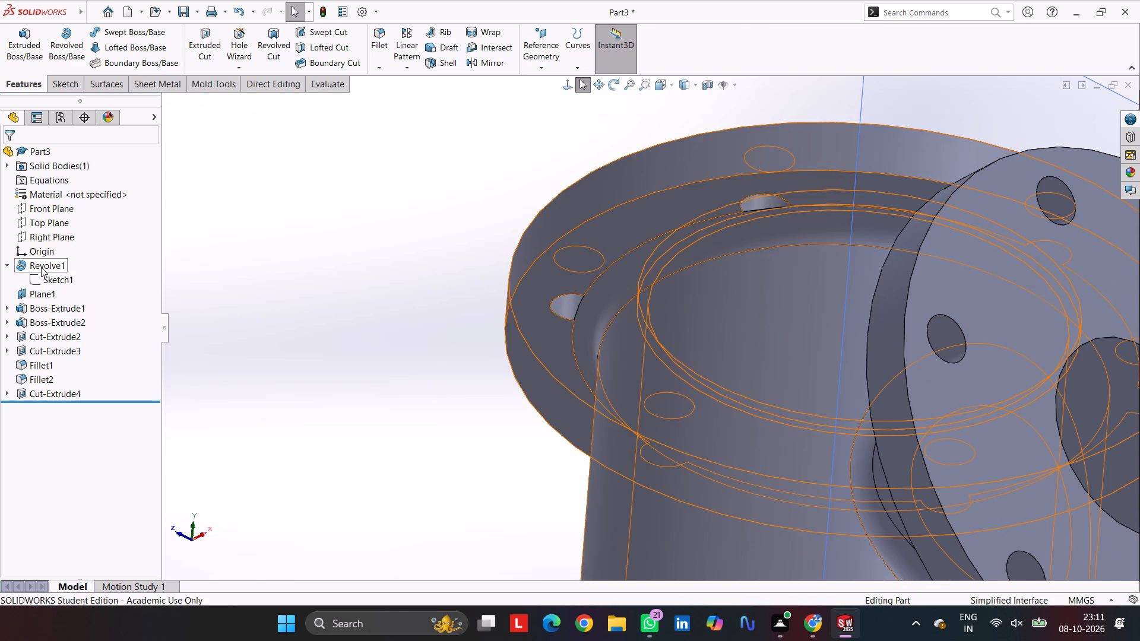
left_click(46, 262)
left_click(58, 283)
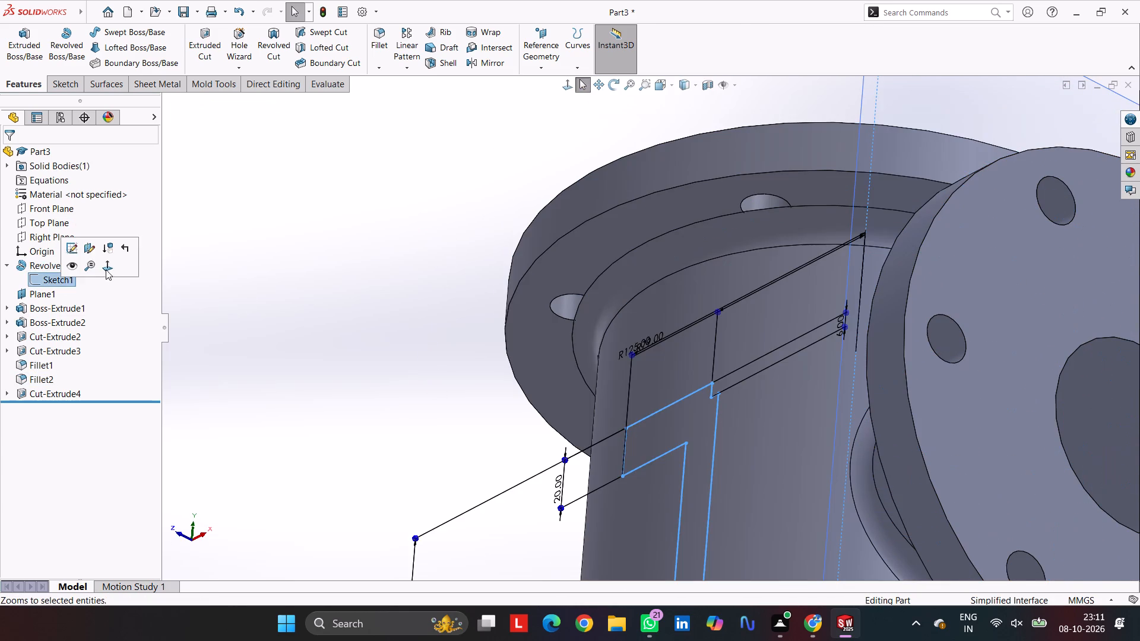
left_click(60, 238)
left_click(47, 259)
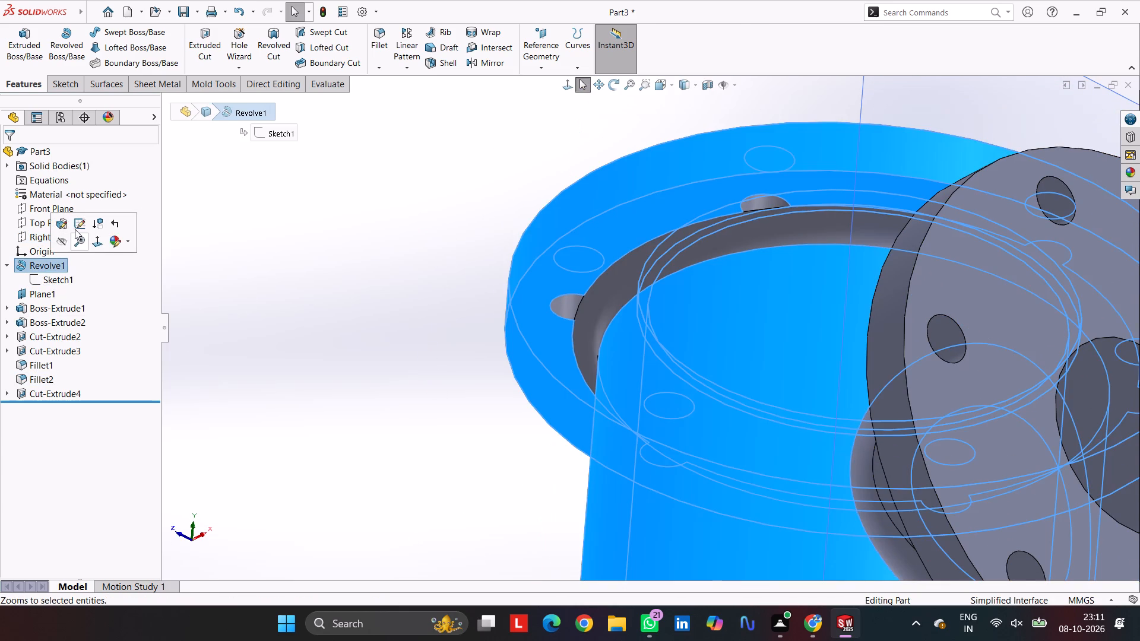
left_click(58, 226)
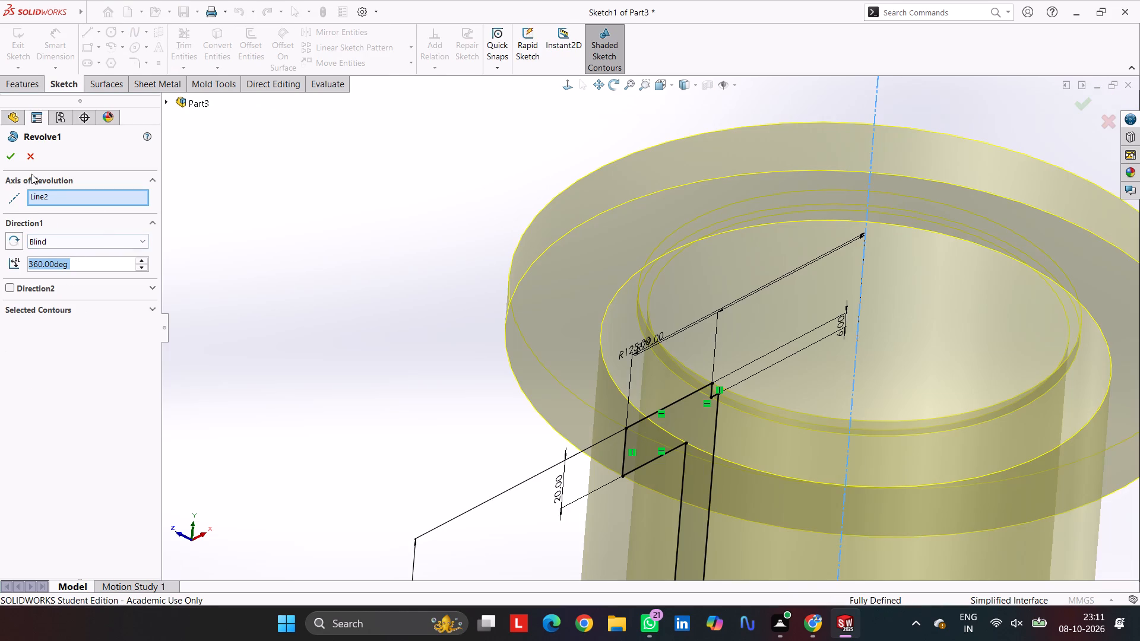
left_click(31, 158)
Add a 10 mm sketch fillet to the revolve profile where the top flange's underside meets the main cylinder's outer wall.
left_click(54, 267)
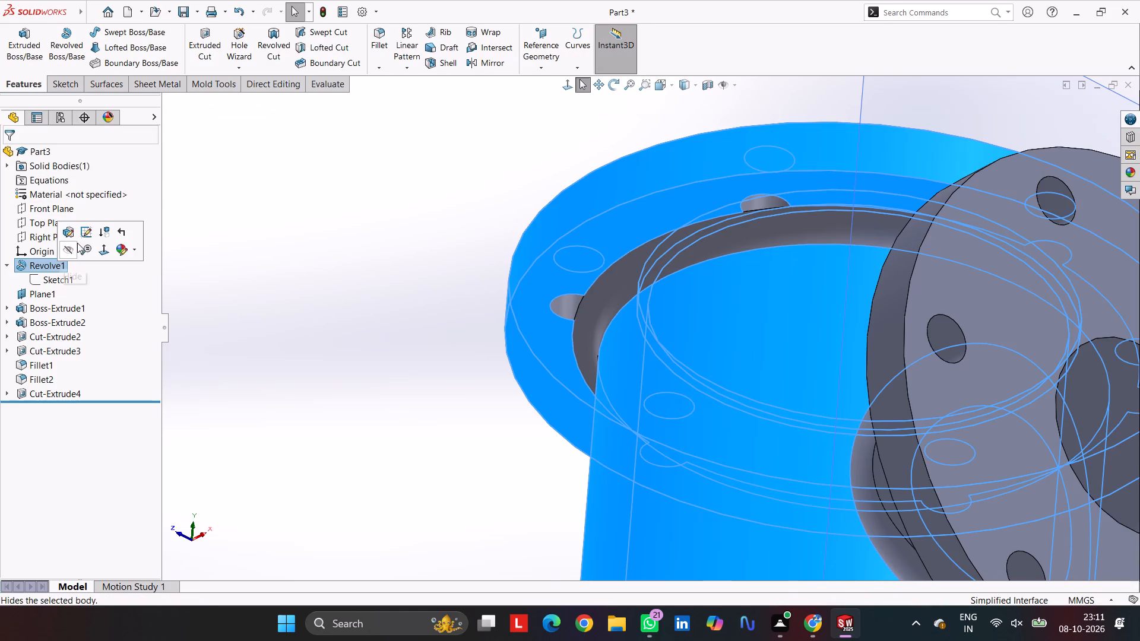
left_click(47, 283)
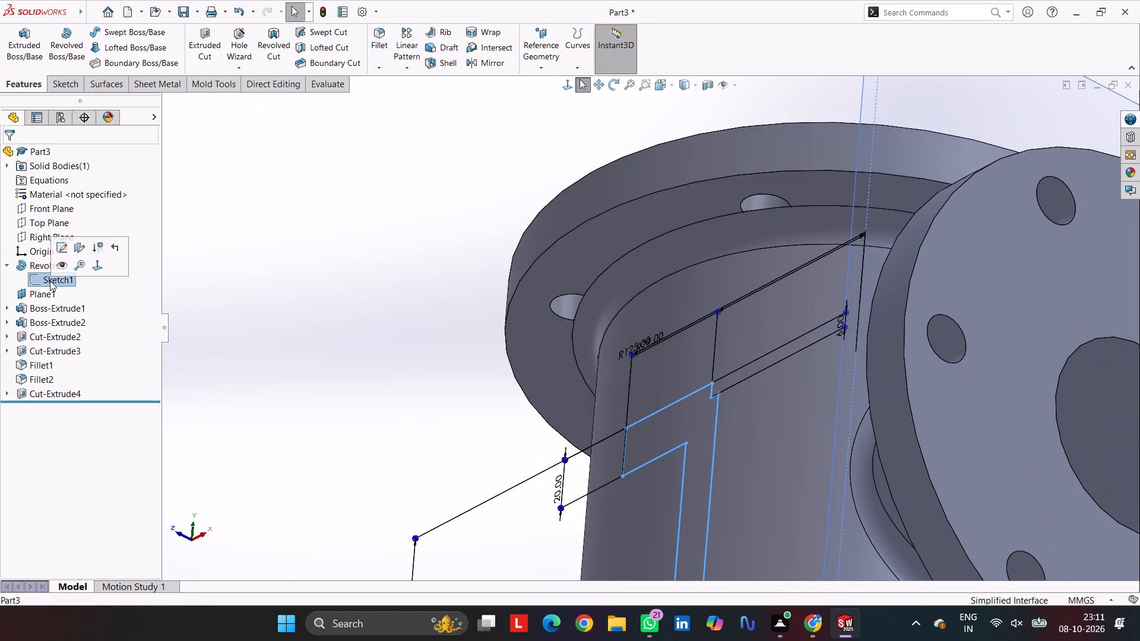
left_click(39, 264)
left_click(71, 227)
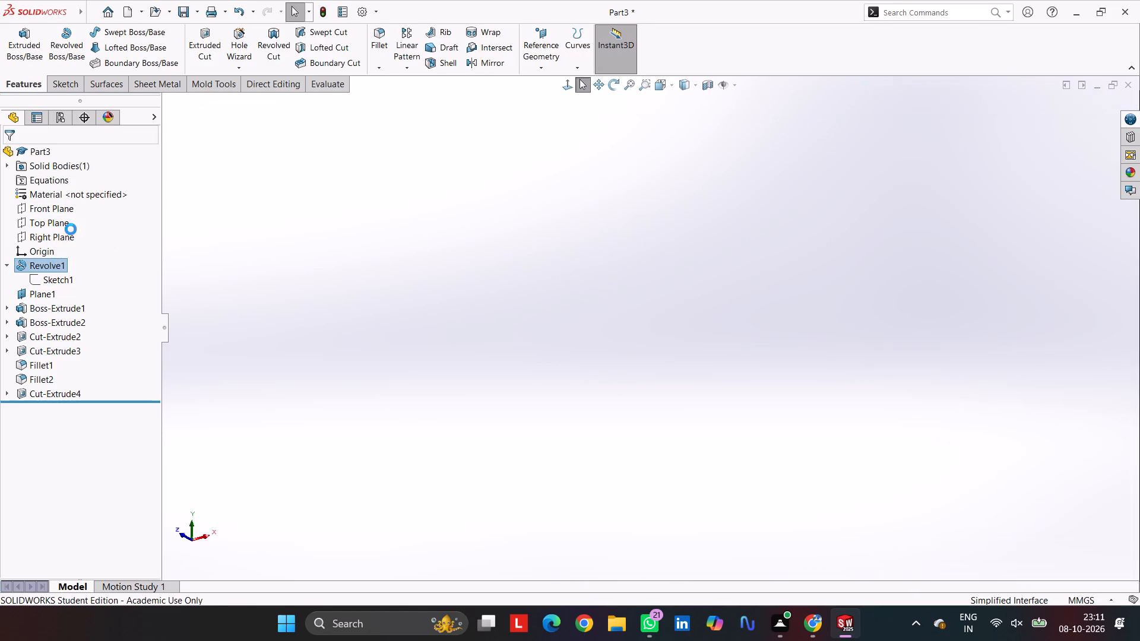
scroll(621, 154, "down", 5)
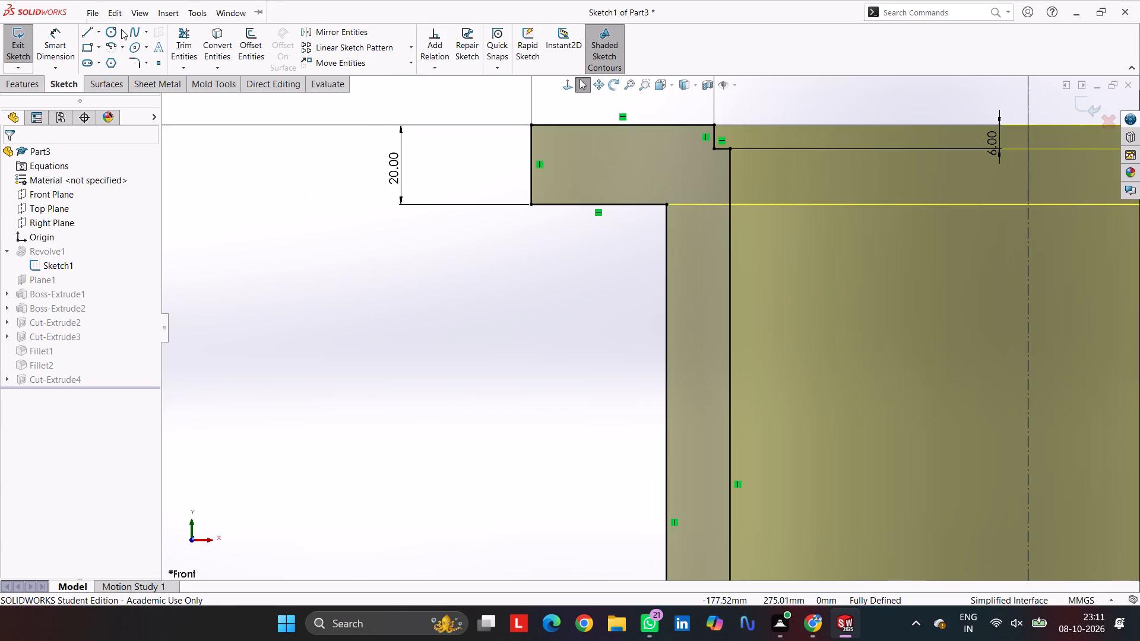
left_click(141, 61)
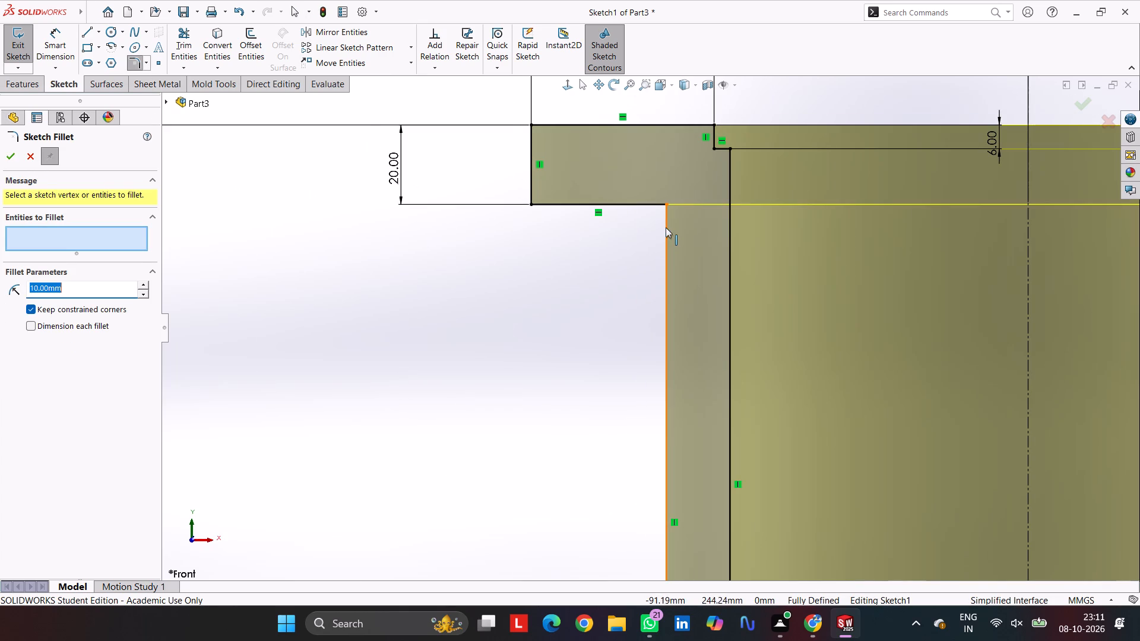
left_click(666, 227)
left_click(636, 205)
left_click(17, 157)
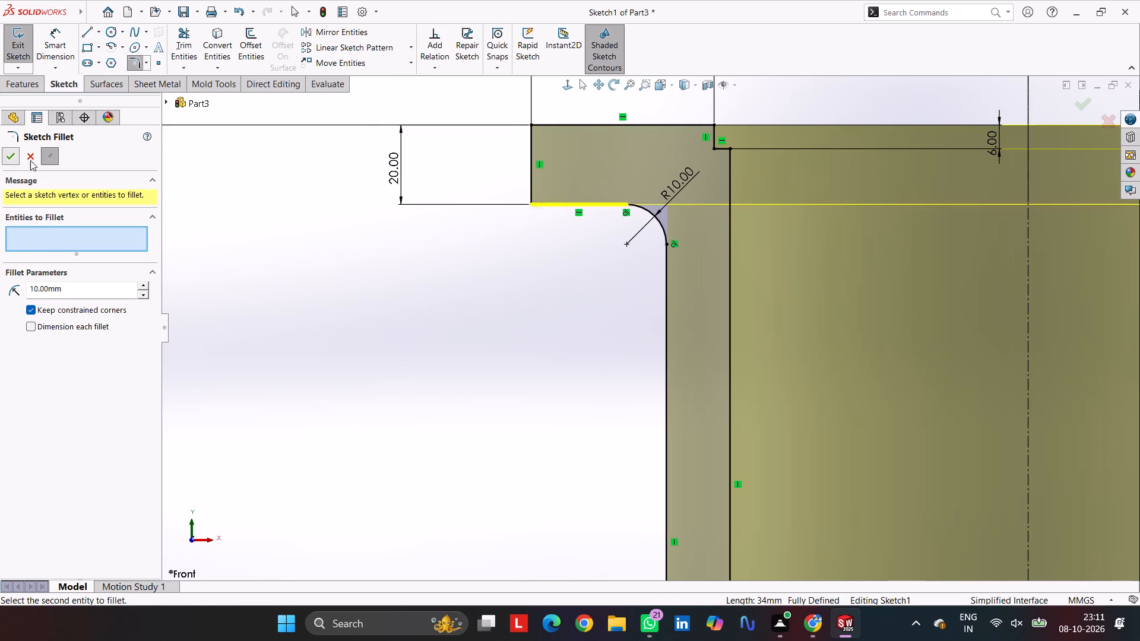
left_click(413, 261)
left_click(13, 158)
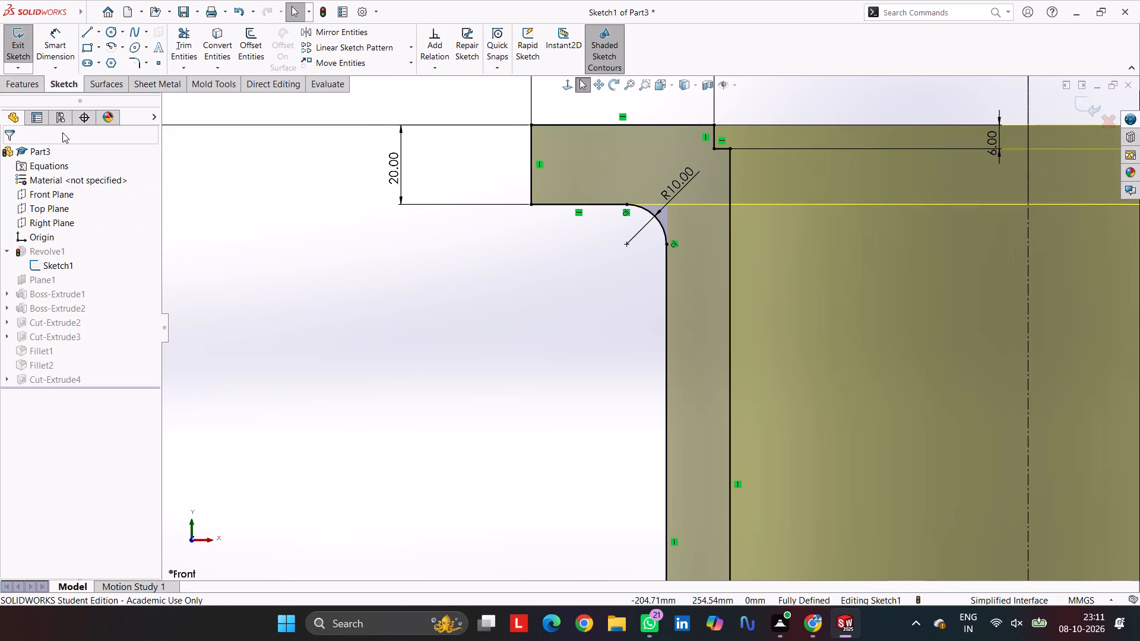
left_click(1087, 111)
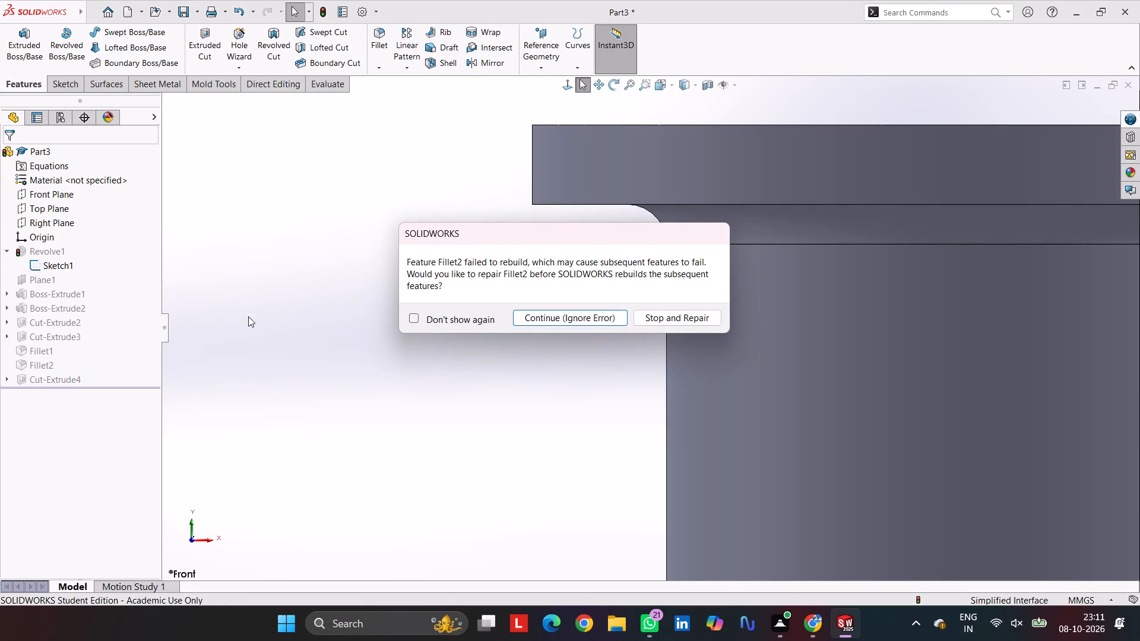
Stop the rebuild for repair and delete the separate Fillet2 feature.
key("Escape")
left_click(669, 322)
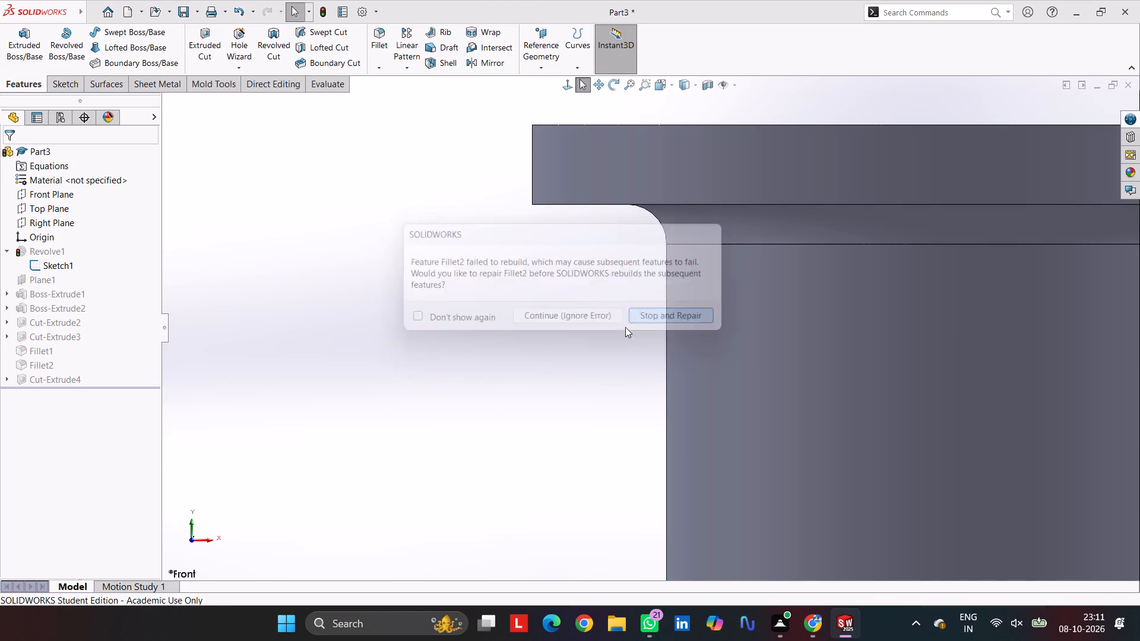
left_click(437, 99)
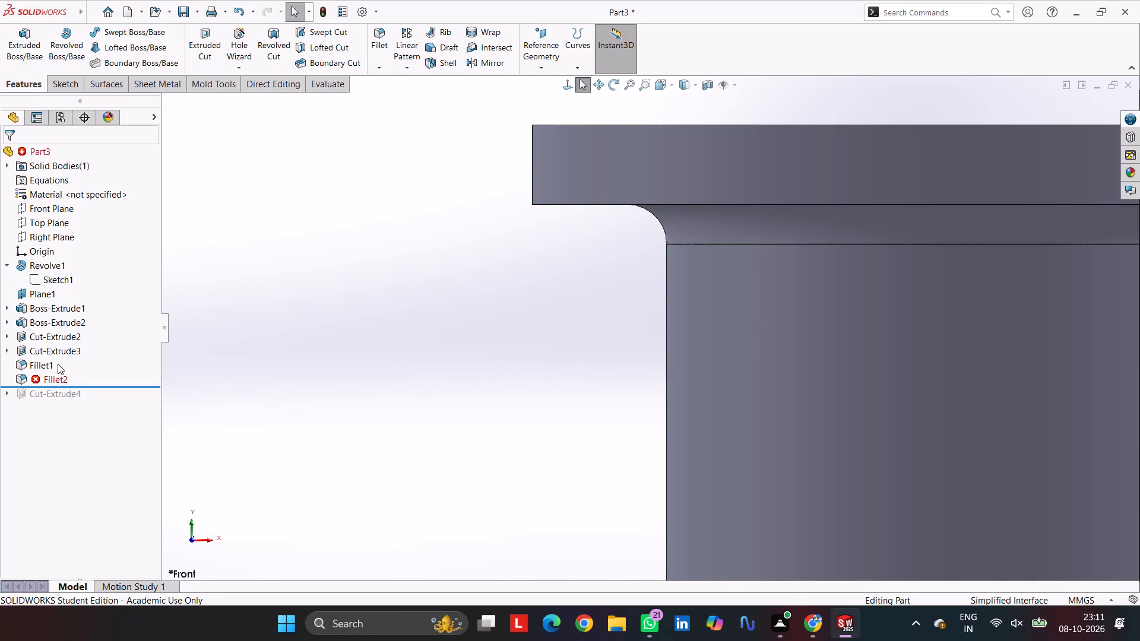
left_click(60, 377)
key("Delete")
key("Return")
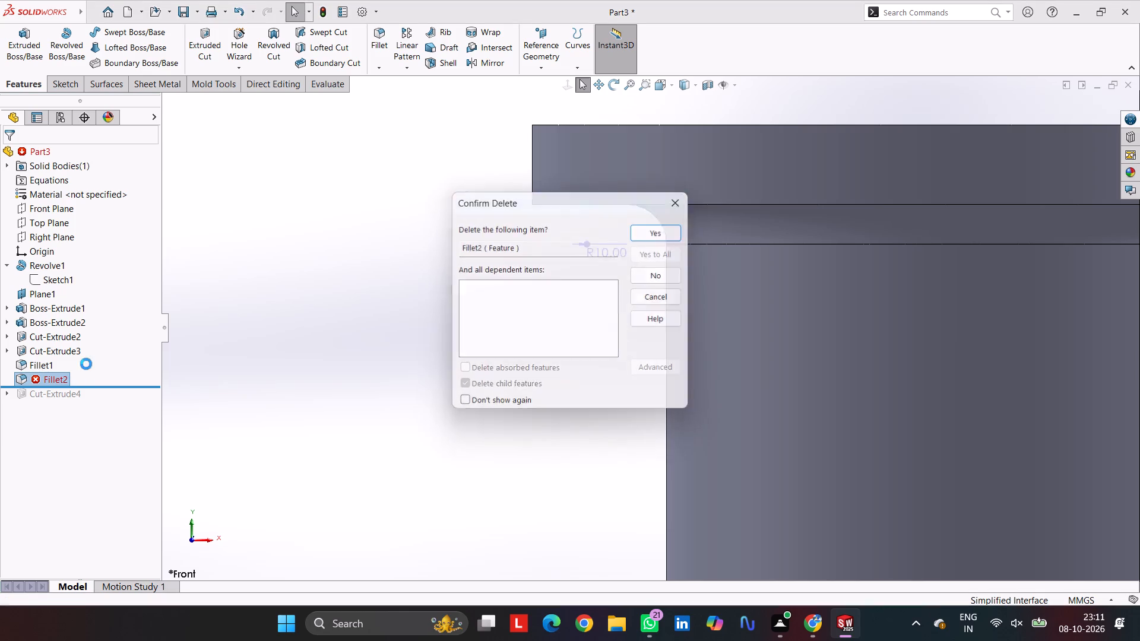
Roll the feature history forward past Cut-Extrude4 to restore the top flange's bolt-hole cut.
middle_click_drag(413, 266, 451, 248)
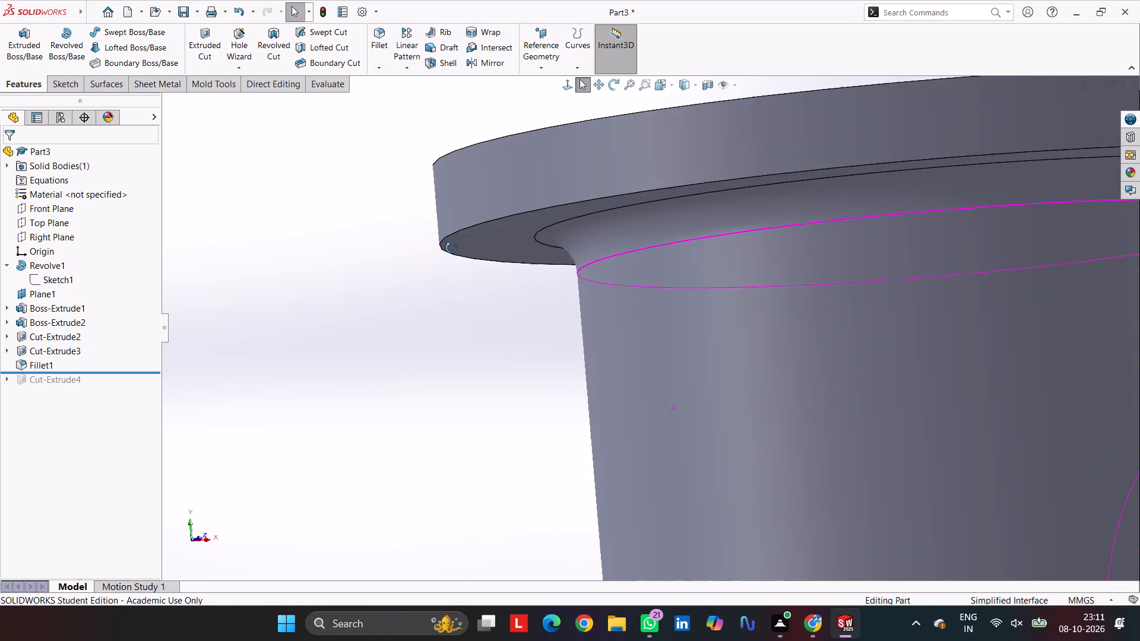
middle_click_drag(451, 248, 436, 301)
left_click_drag(108, 373, 105, 427)
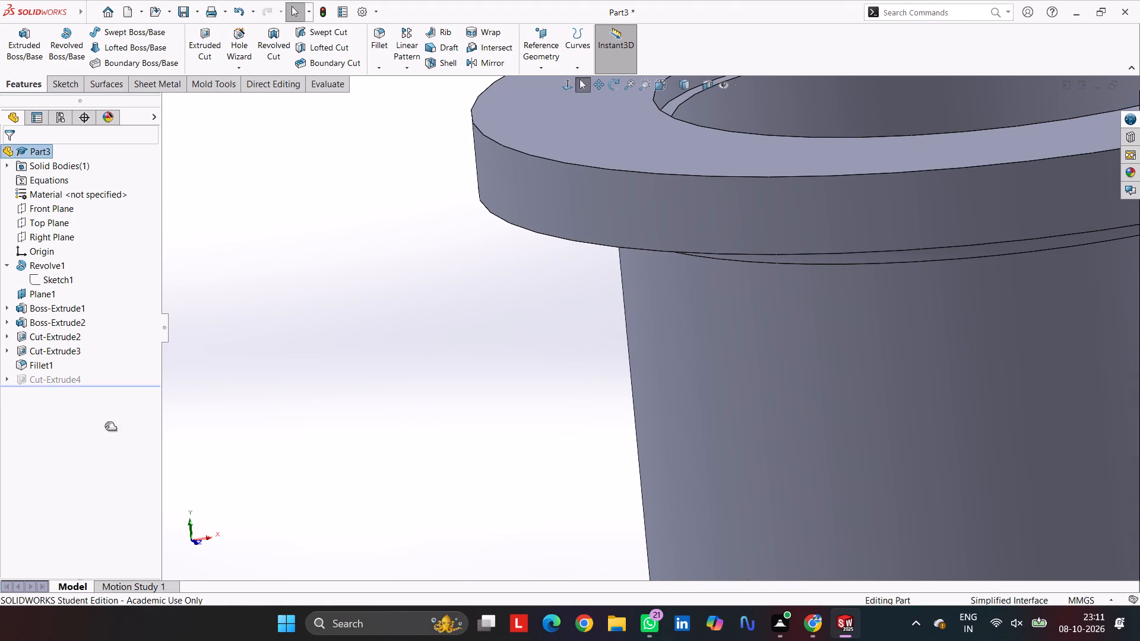
left_click_drag(105, 427, 105, 426)
left_click(307, 276)
Examine the top flange's bolt holes from both sides, checking how the cut passes through the underside fillet.
middle_click_drag(335, 283, 327, 147)
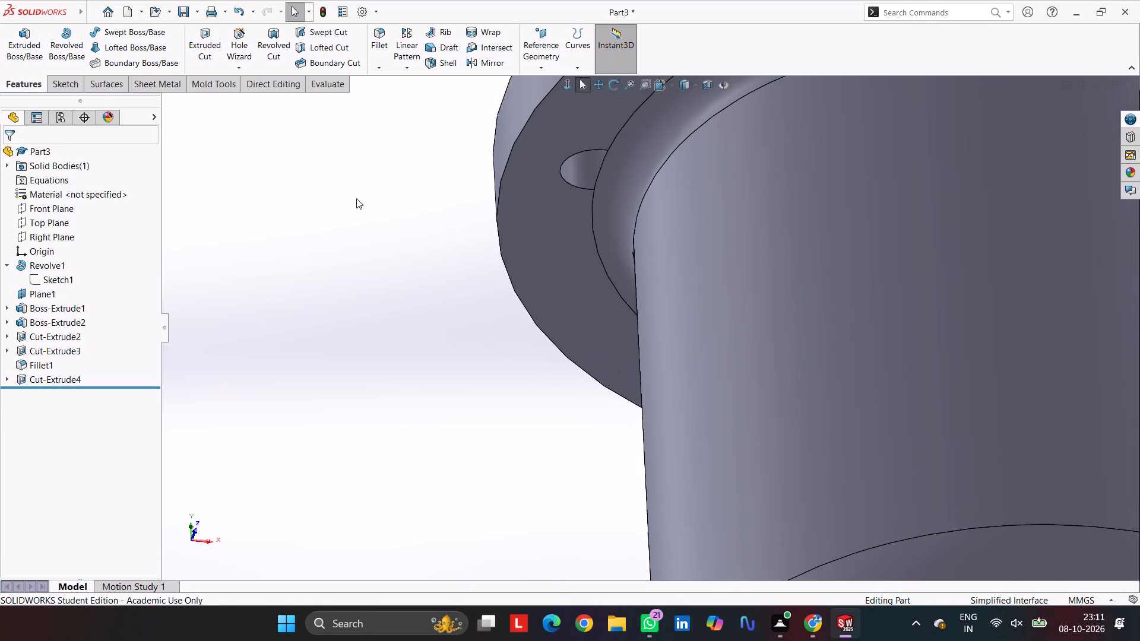
scroll(387, 264, "down", 4)
scroll(407, 271, "up", 7)
scroll(681, 255, "down", 7)
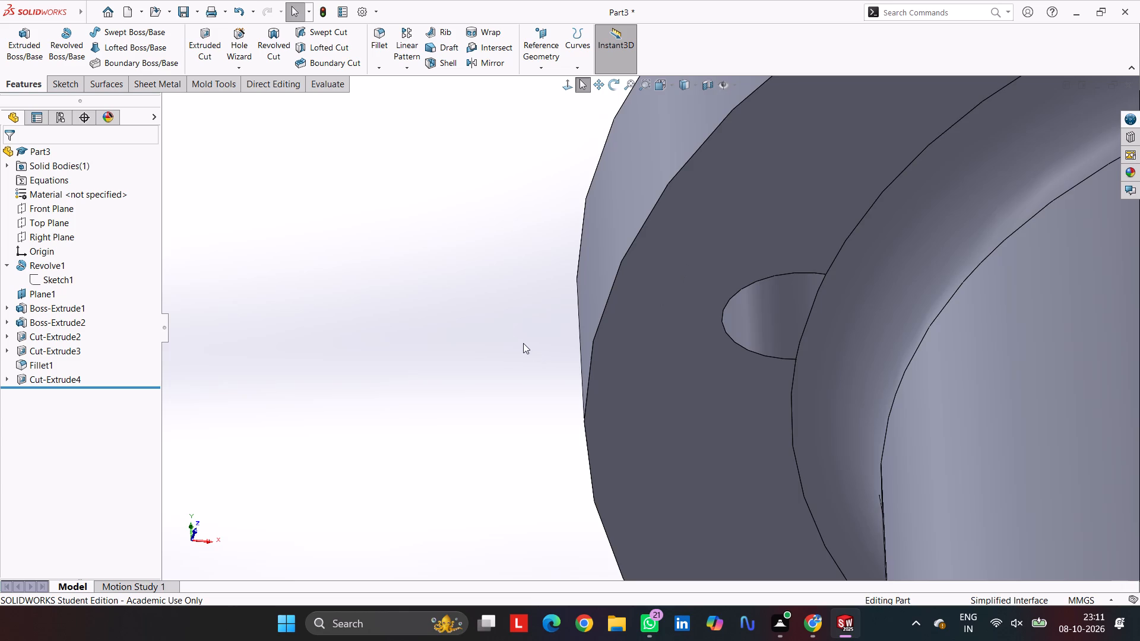
middle_click_drag(518, 335, 639, 350)
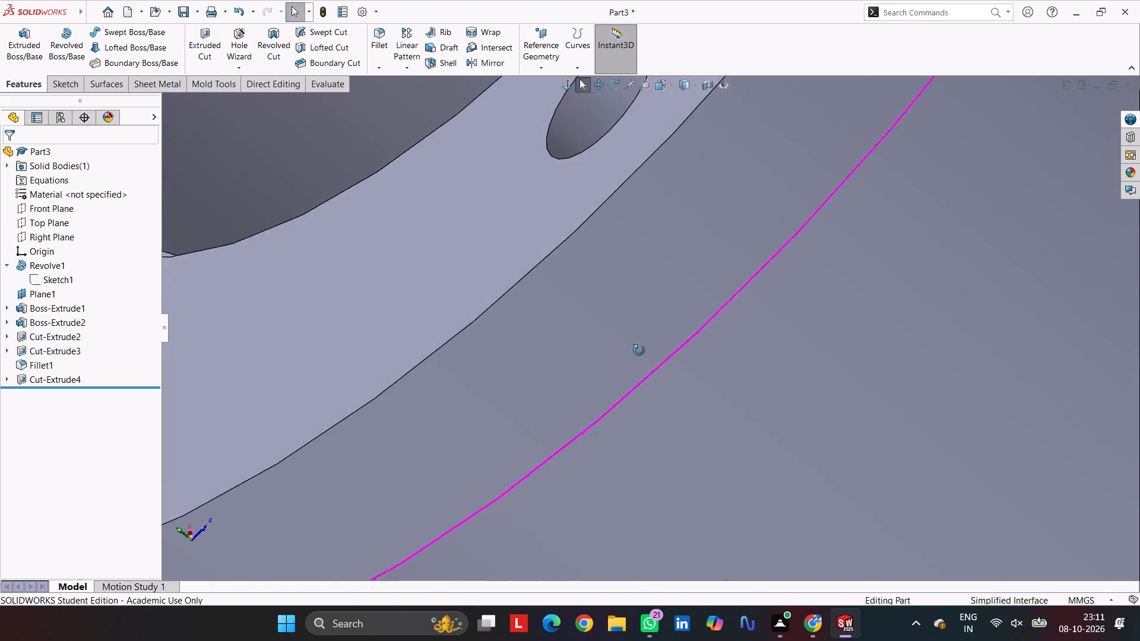
middle_click_drag(639, 350, 700, 478)
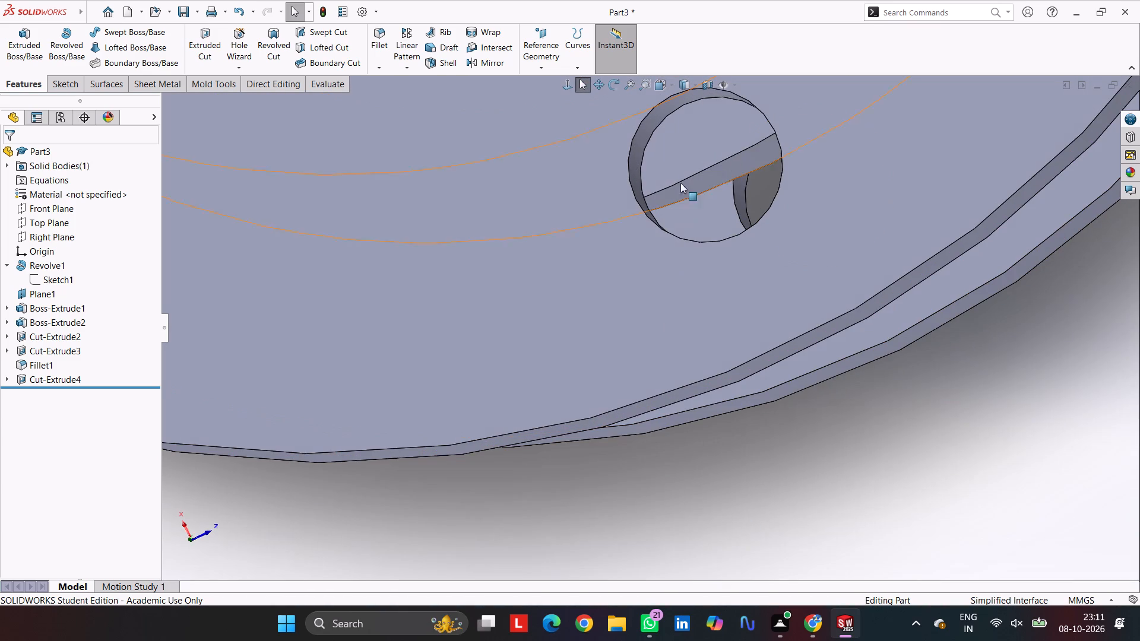
left_click(683, 170)
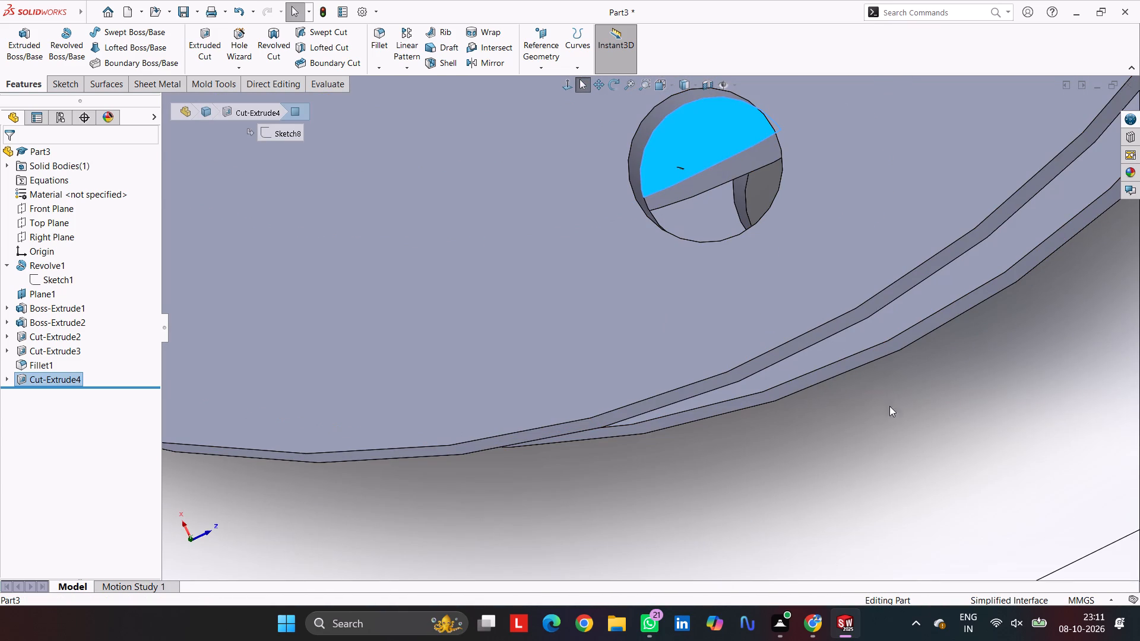
left_click(863, 440)
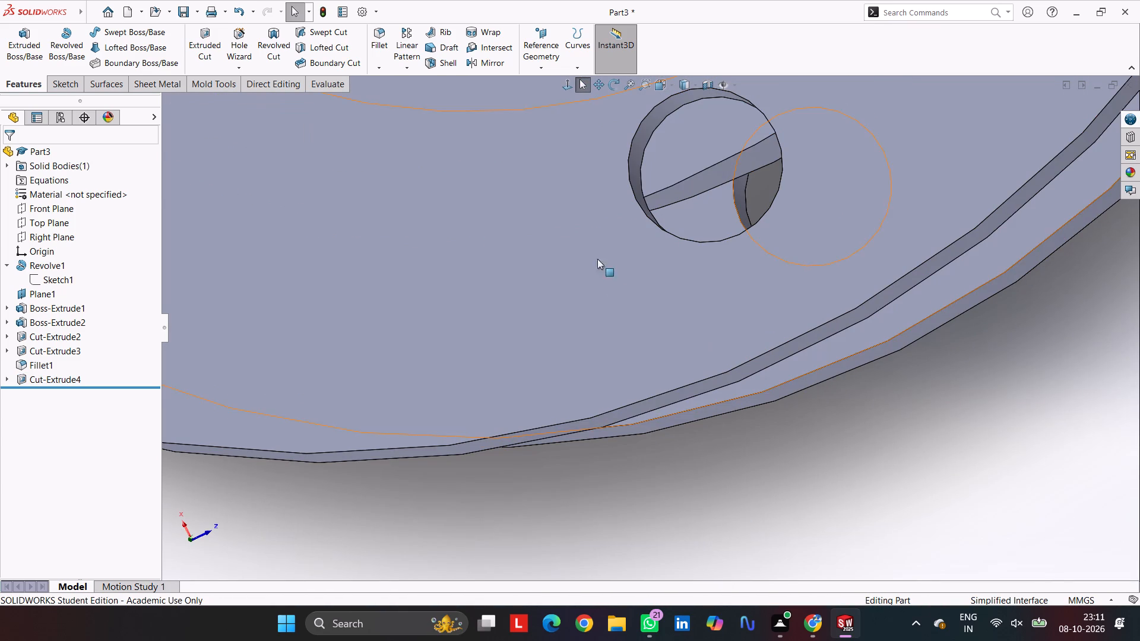
left_click(650, 218)
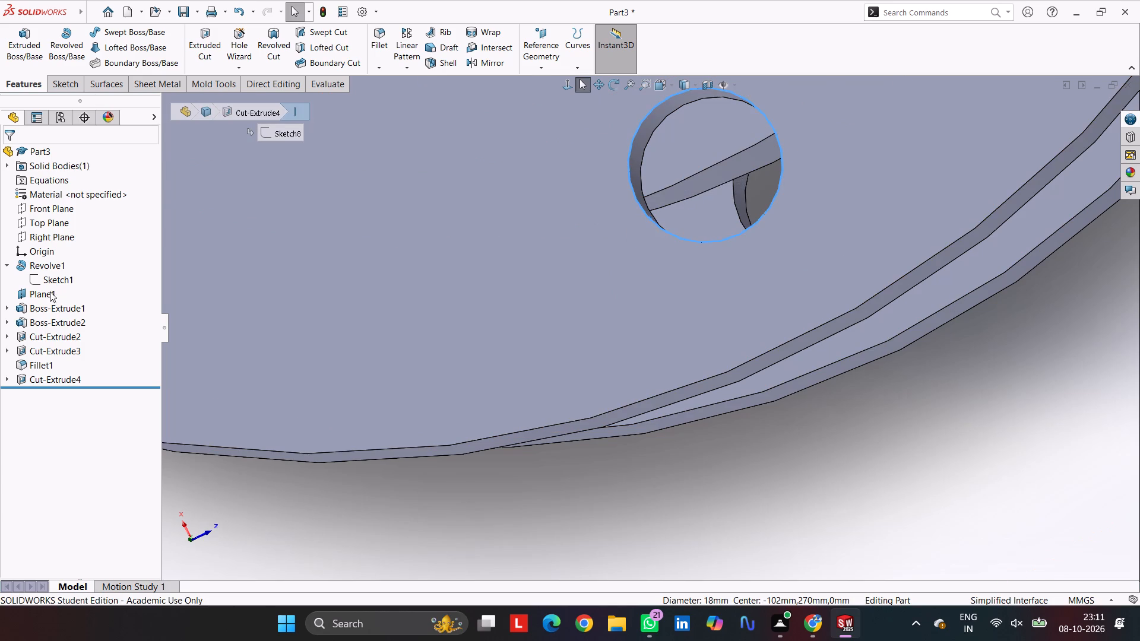
Change the end condition of the top flange's bolt-hole cut to Up To Next.
left_click(48, 379)
left_click(80, 345)
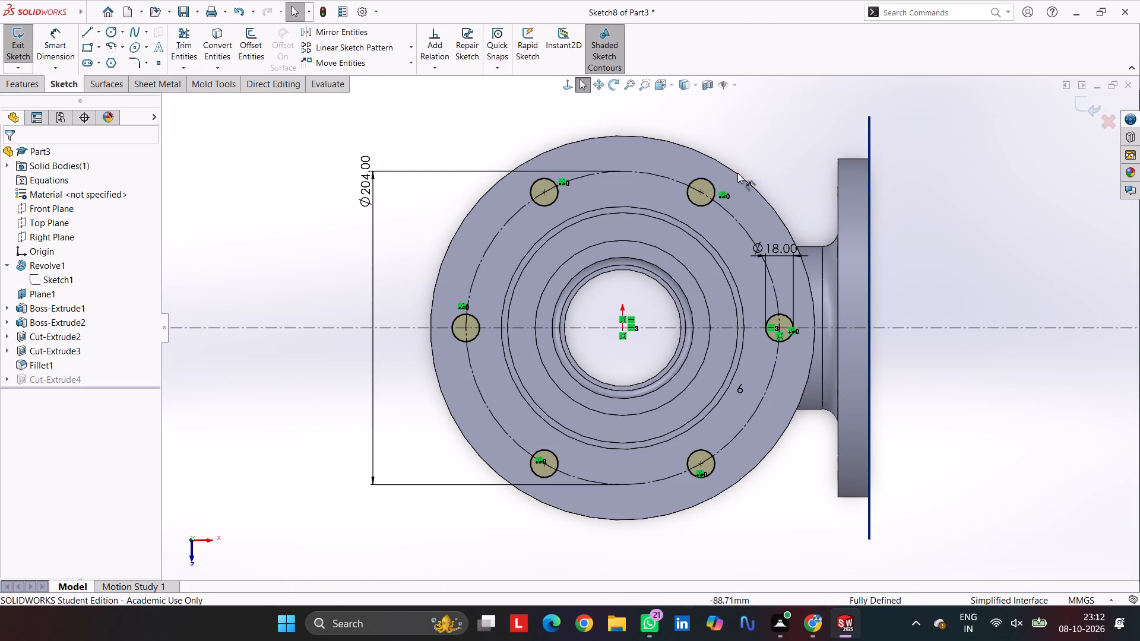
left_click(1087, 106)
left_click(69, 377)
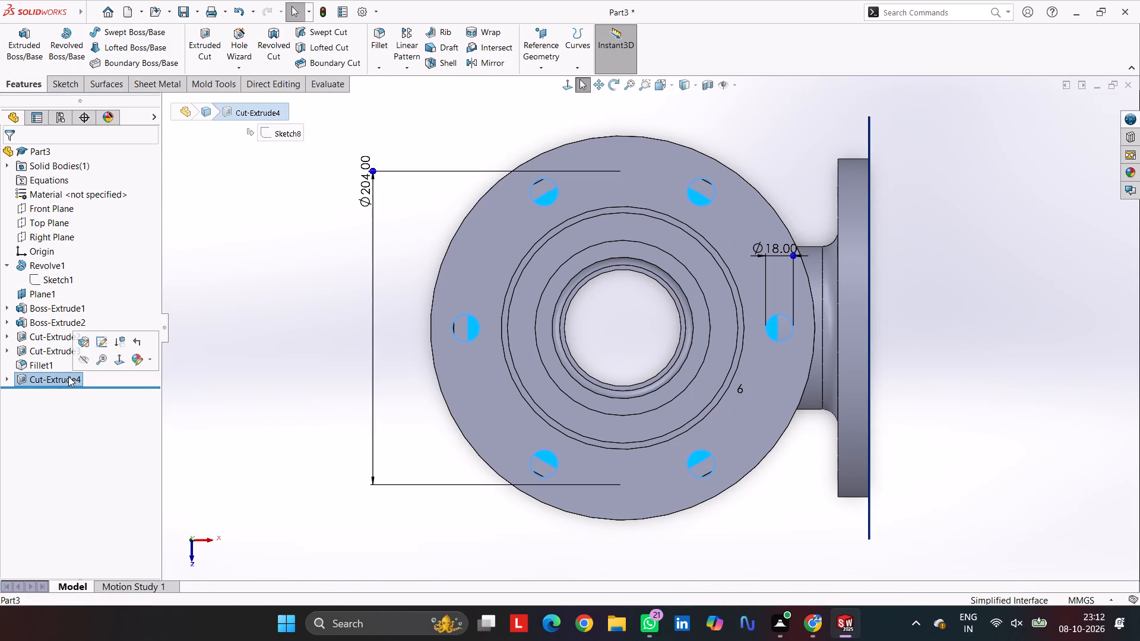
left_click(85, 338)
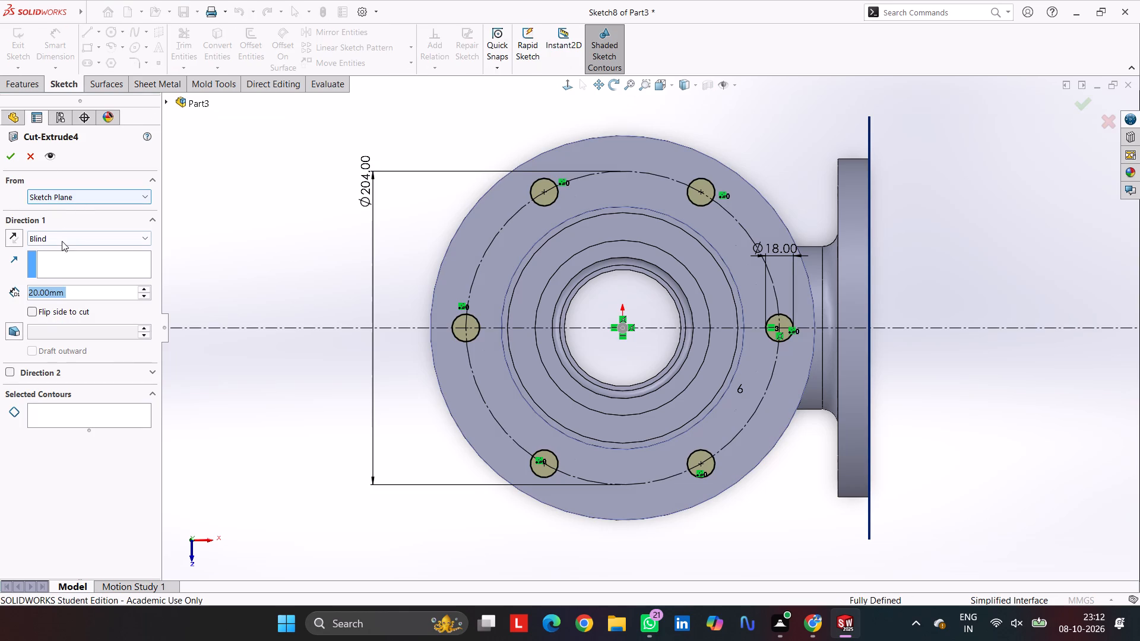
left_click(68, 237)
left_click(59, 259)
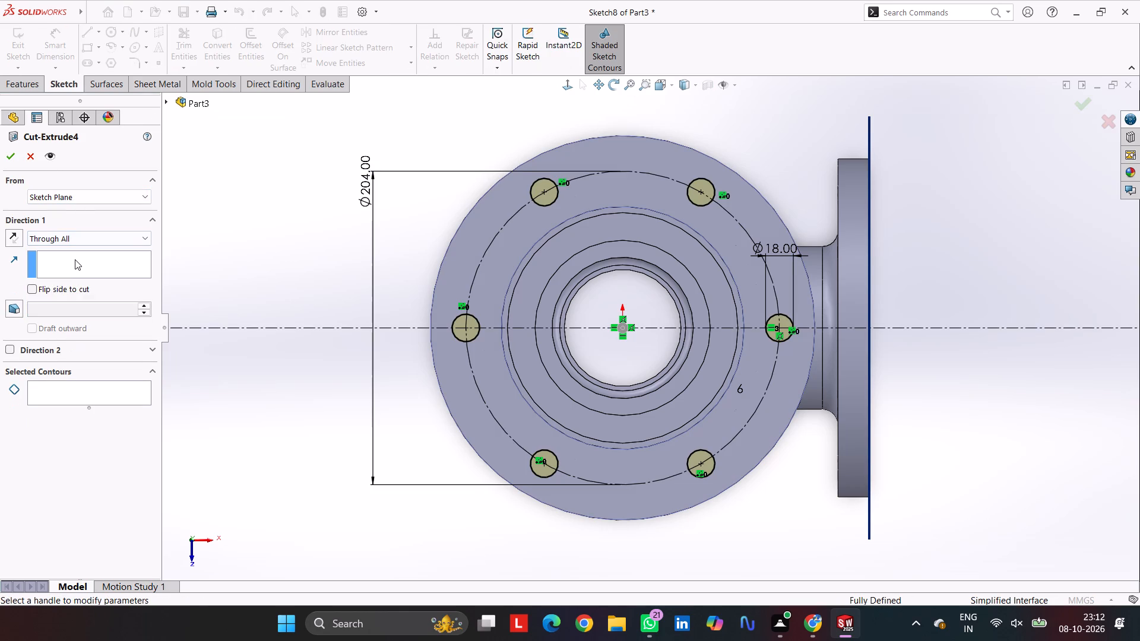
left_click(77, 244)
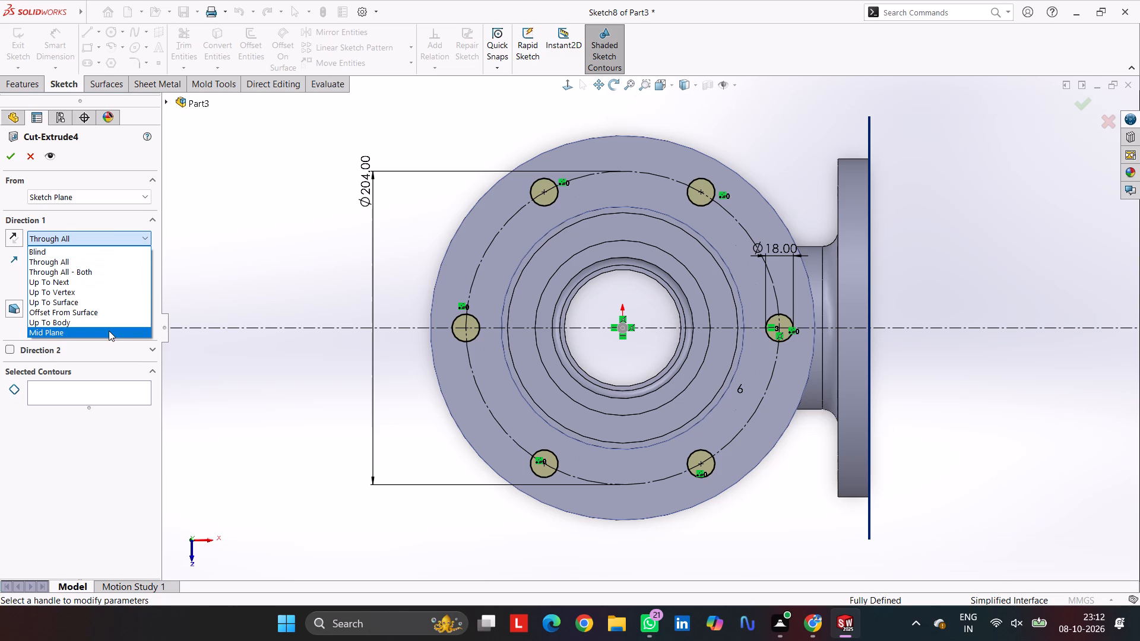
left_click(92, 302)
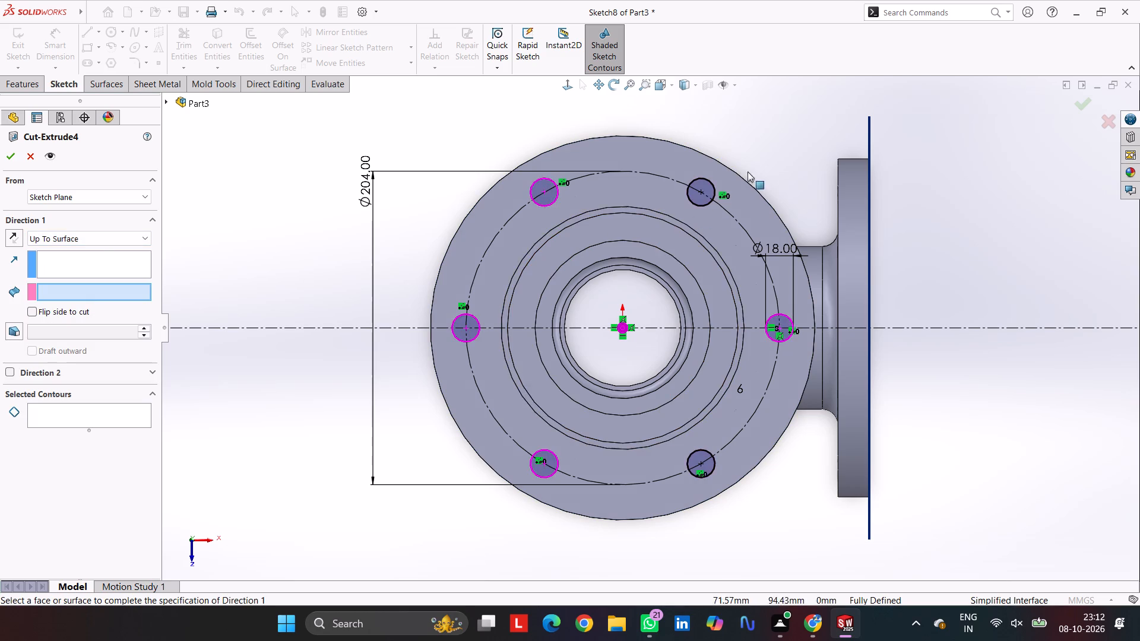
middle_click_drag(733, 191, 626, 401)
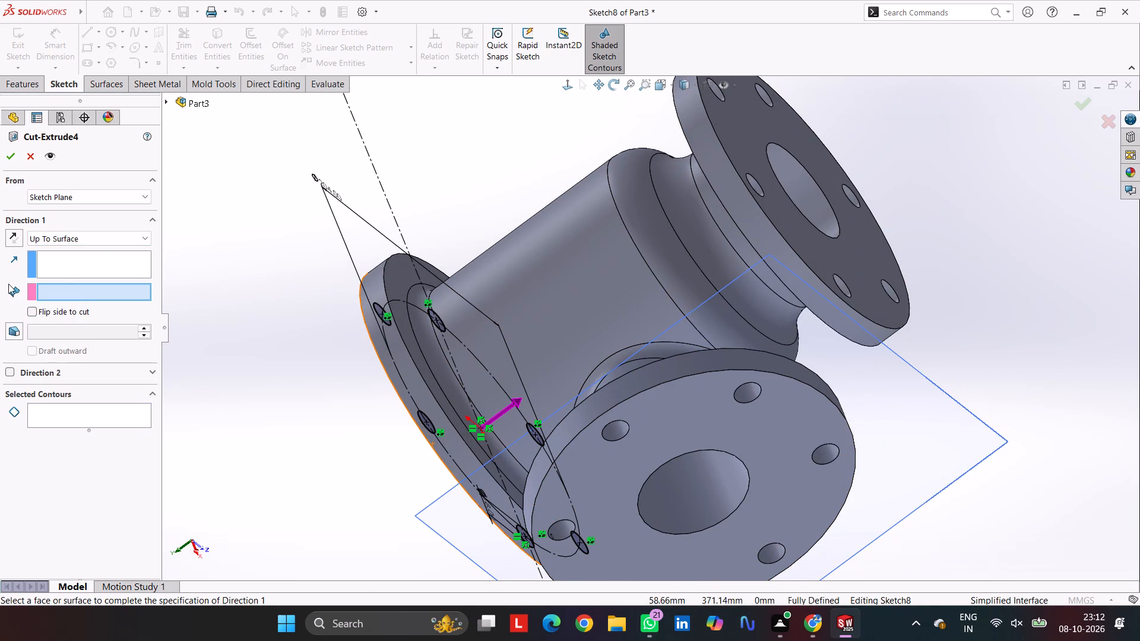
left_click(97, 243)
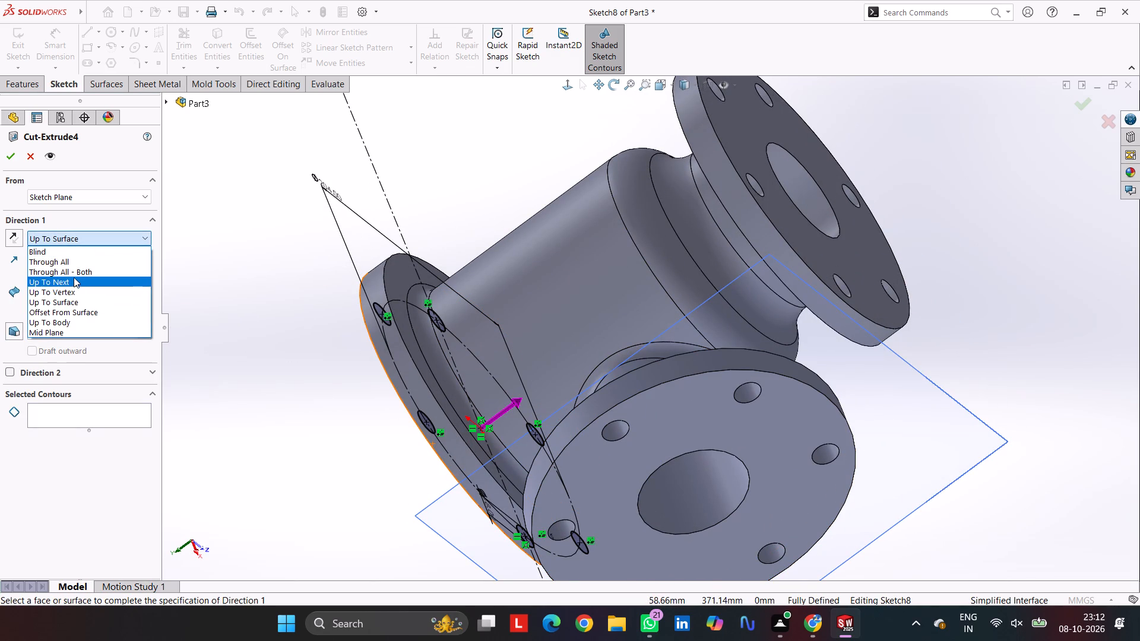
left_click(80, 281)
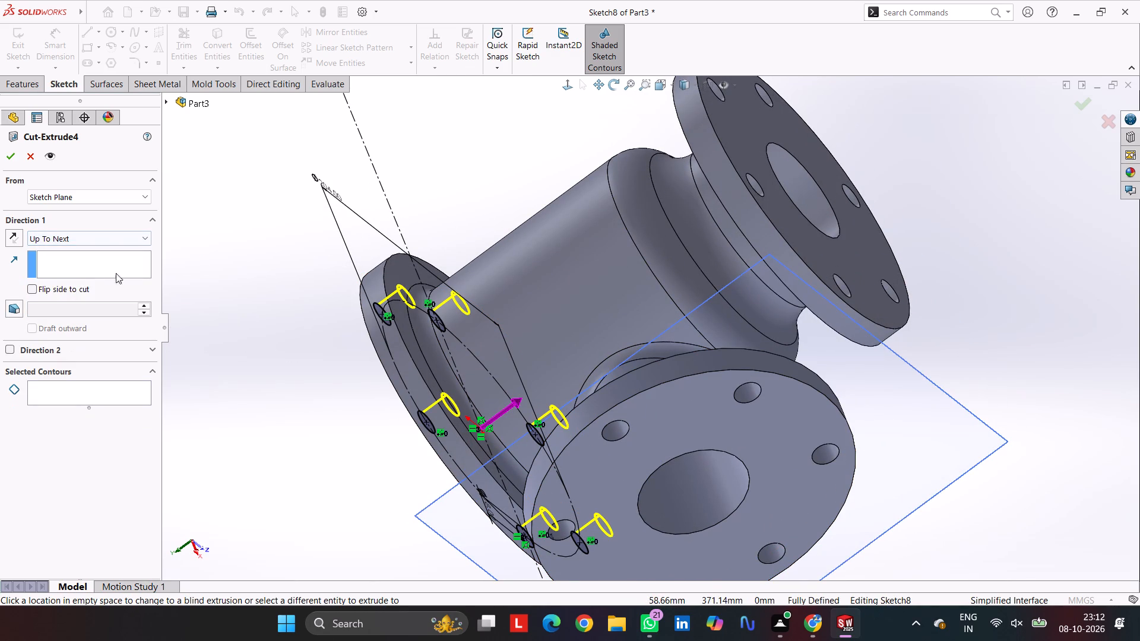
left_click(9, 158)
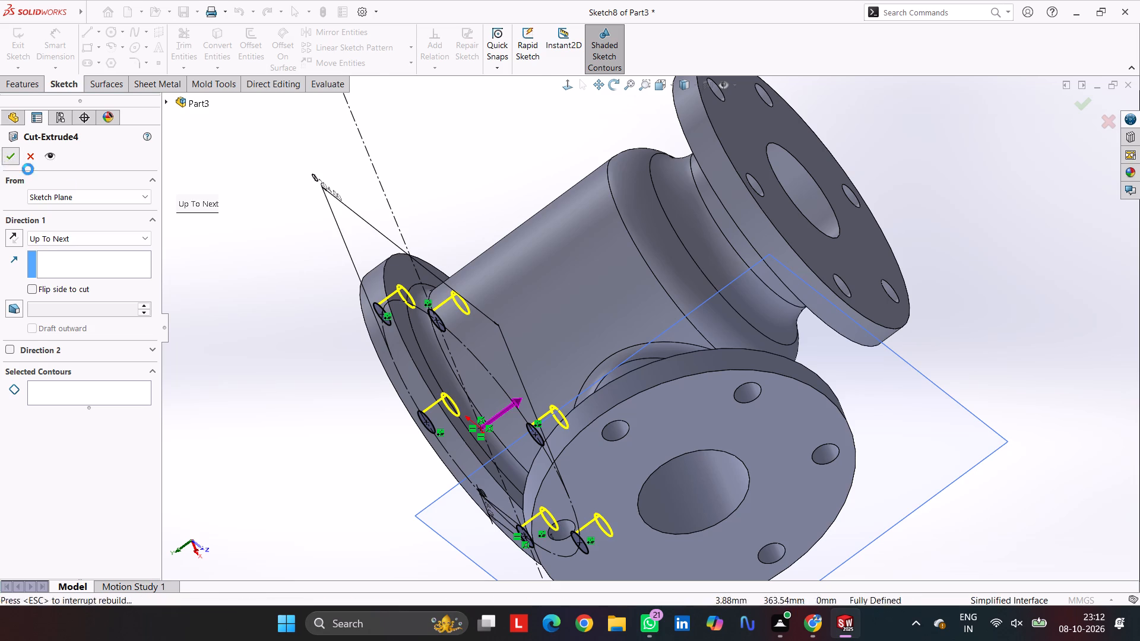
Inspect the top flange's bolt holes from above and show the whole body in isometric view.
middle_click_drag(311, 158, 397, 371)
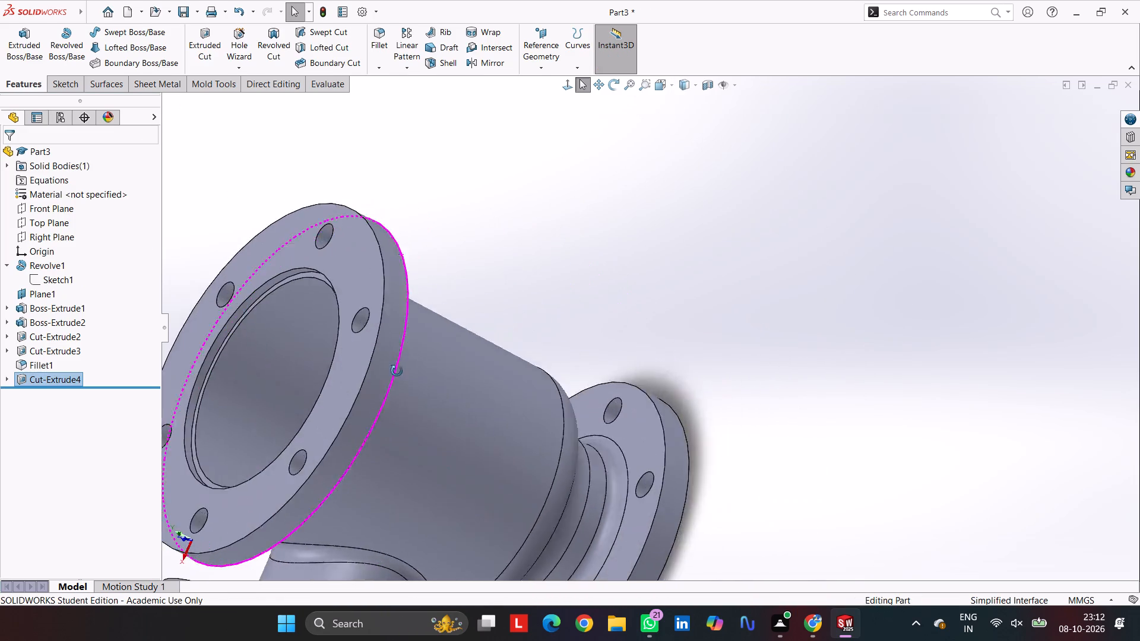
middle_click_drag(397, 371, 476, 363)
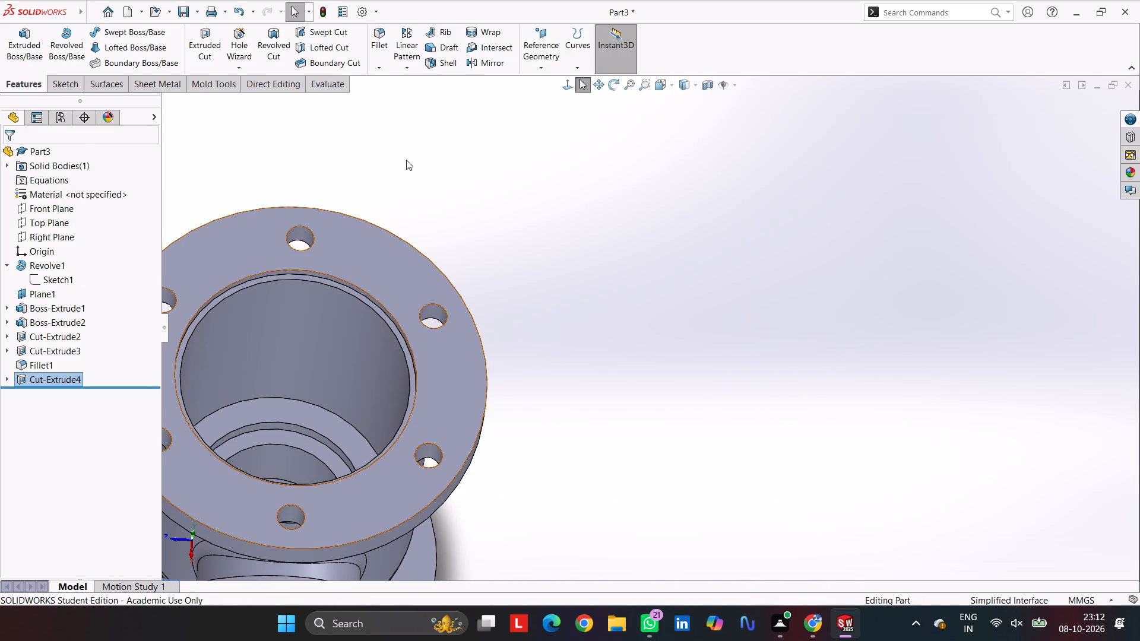
key("ctrl+7")
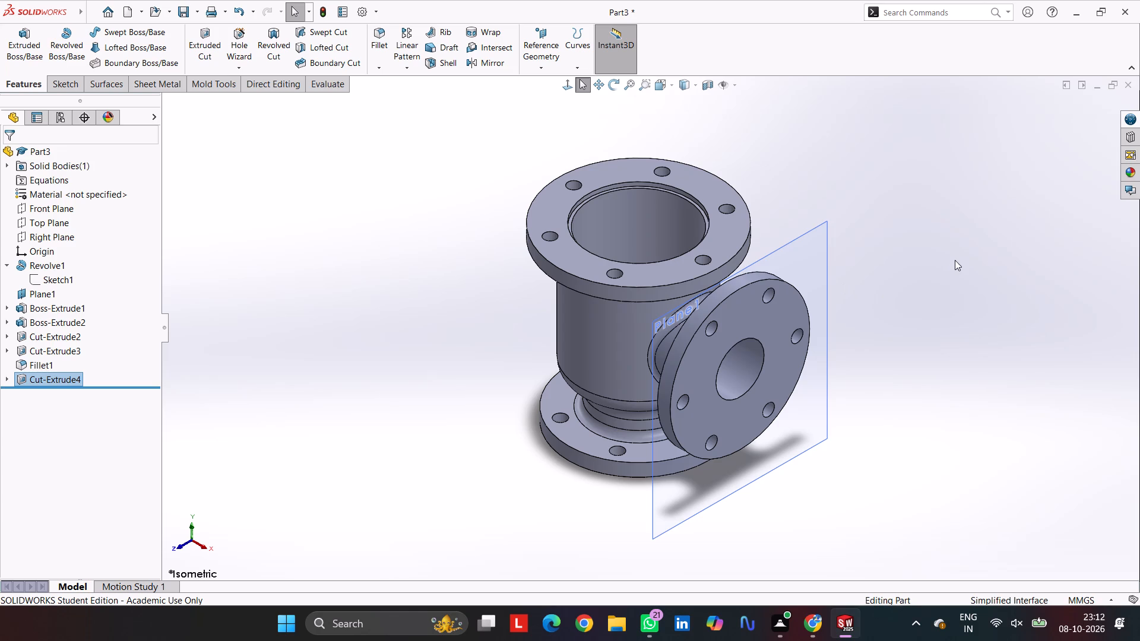
left_click(955, 258)
Add a 10 mm sketch fillet to Revolve1's profile where the main bore's inner wall meets its bottom ledge, and rebuild the body.
left_click(994, 267)
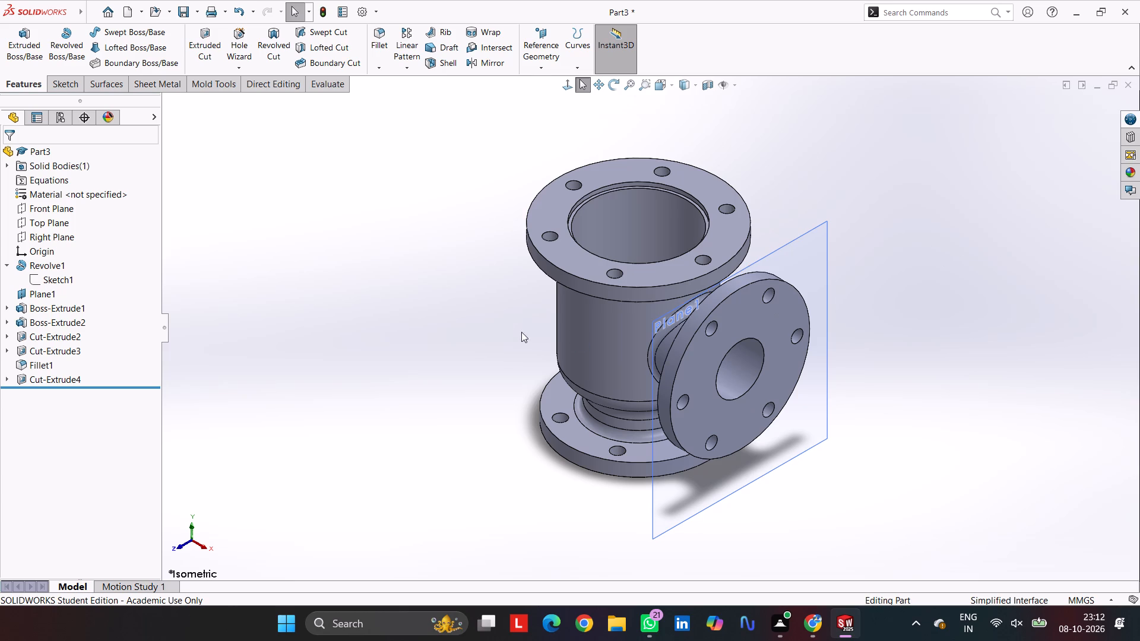
left_click(56, 285)
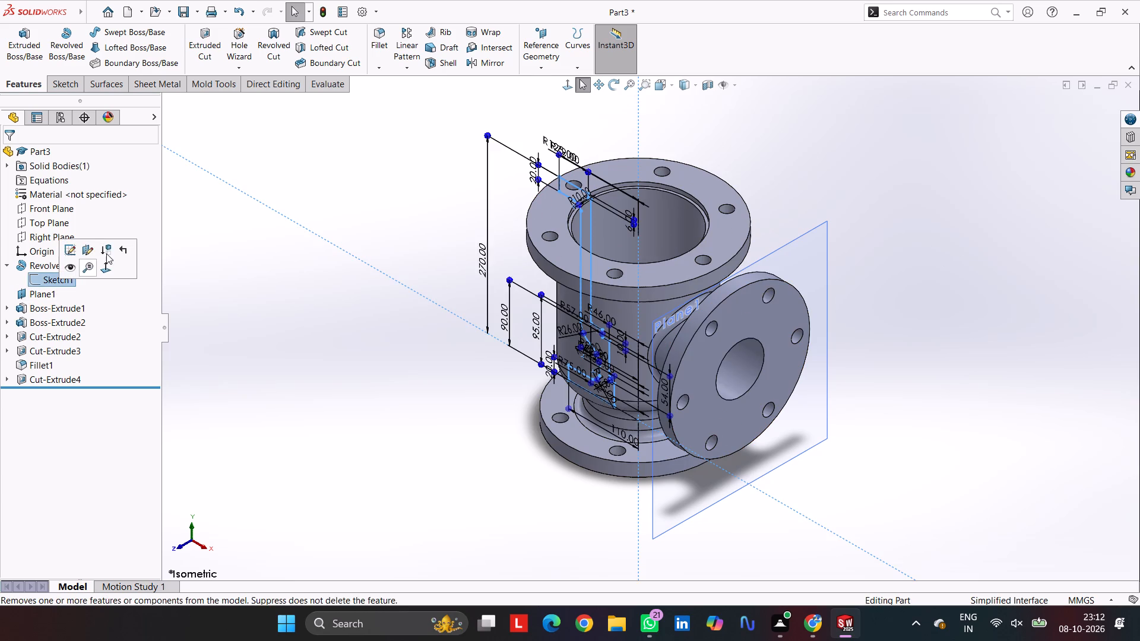
left_click(69, 251)
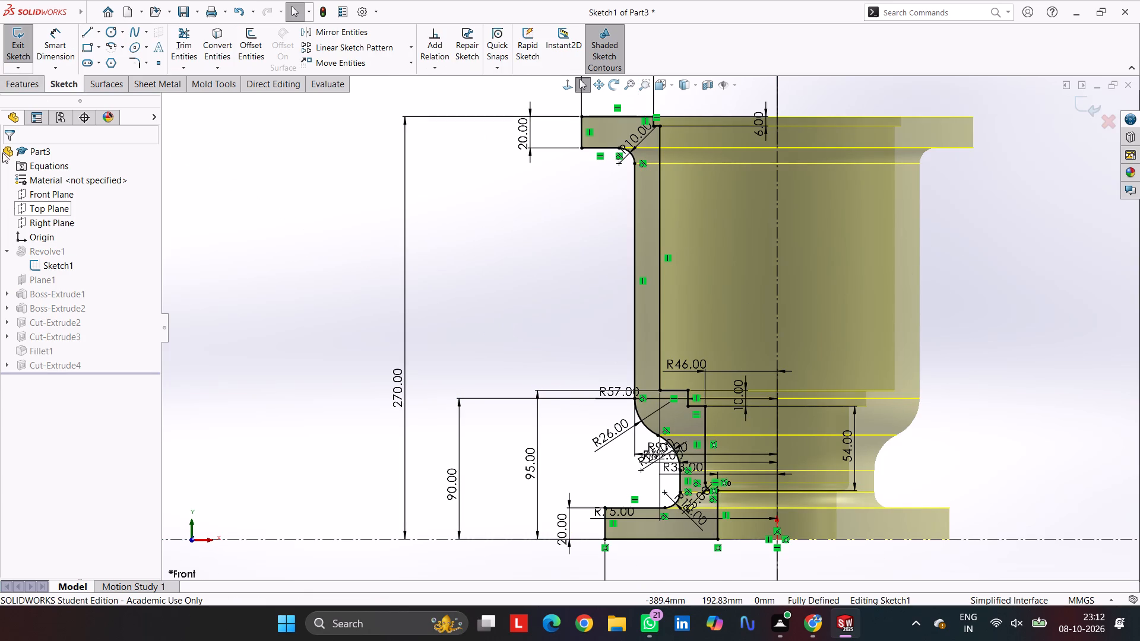
left_click(136, 64)
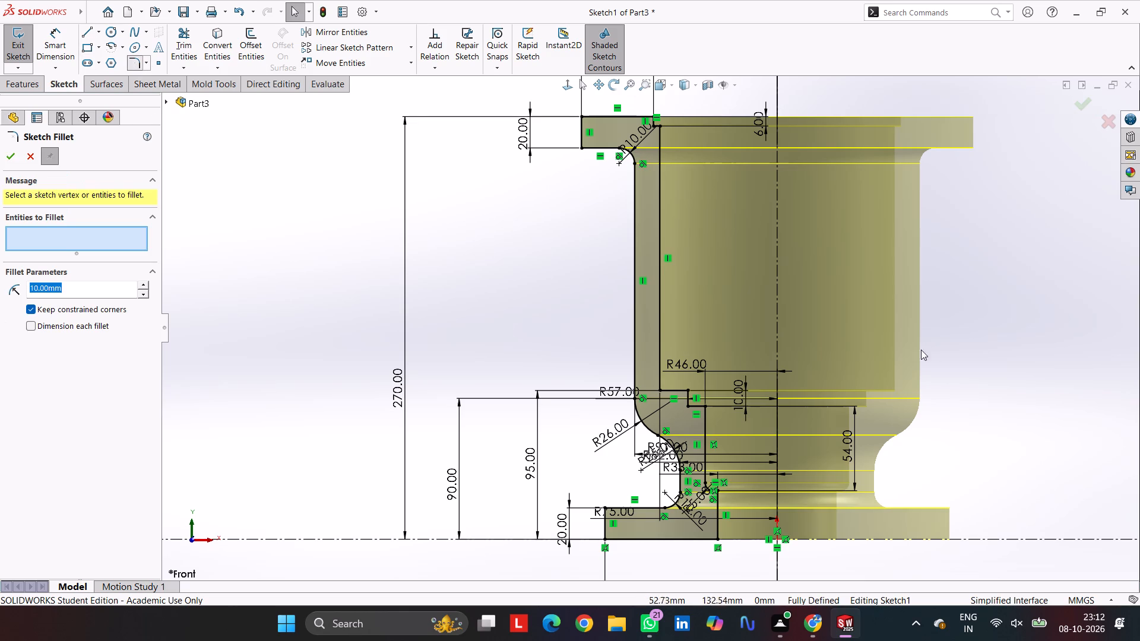
left_click(671, 389)
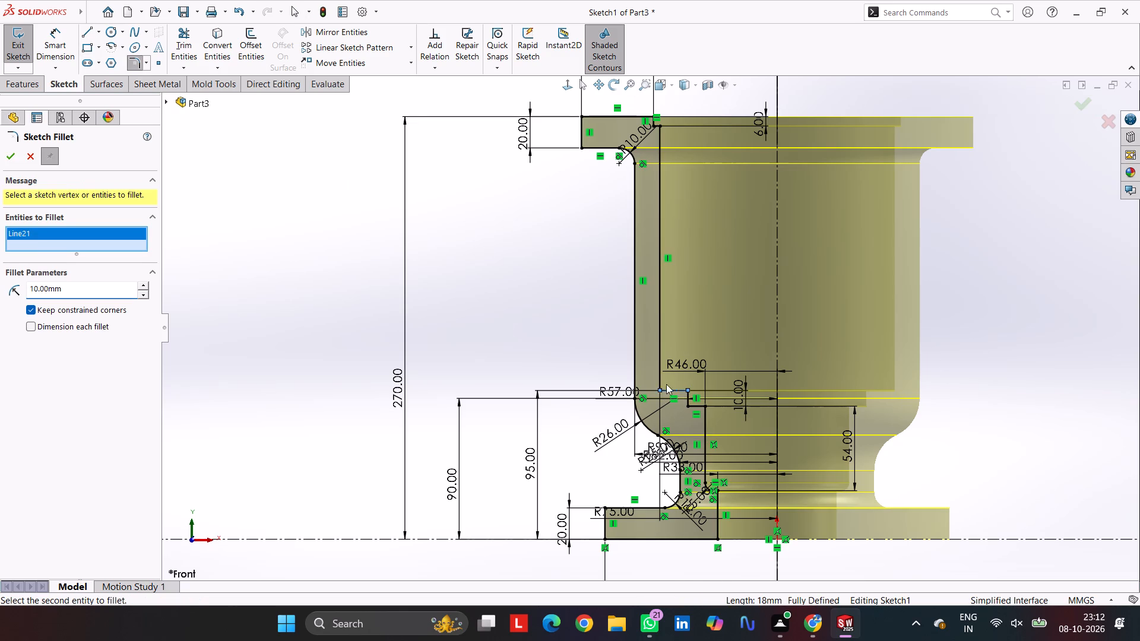
left_click(660, 379)
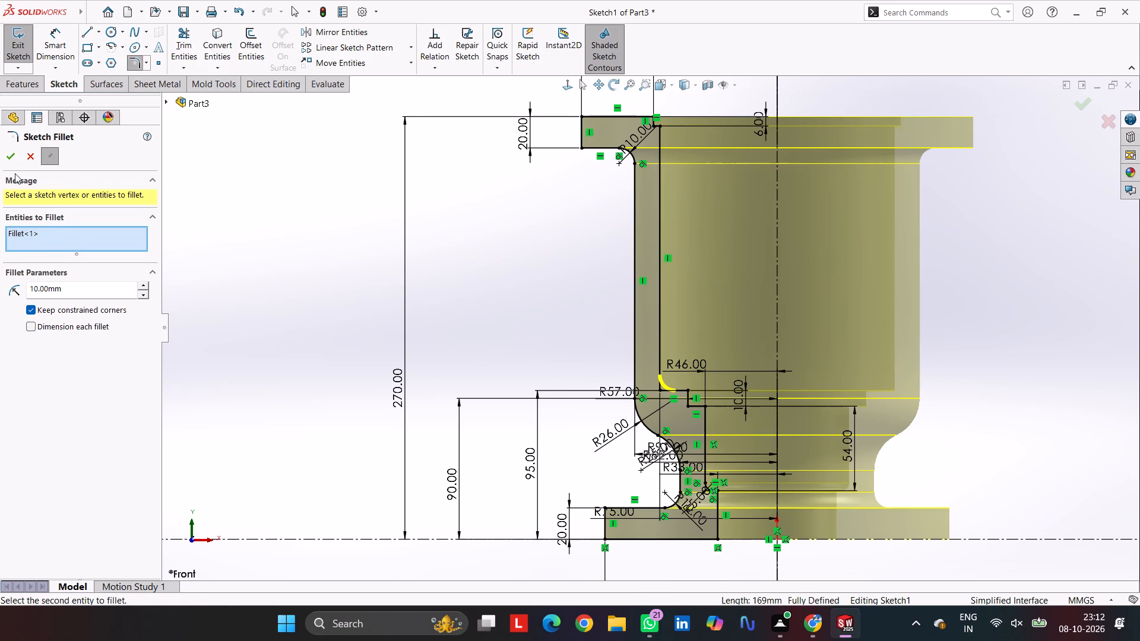
left_click(15, 157)
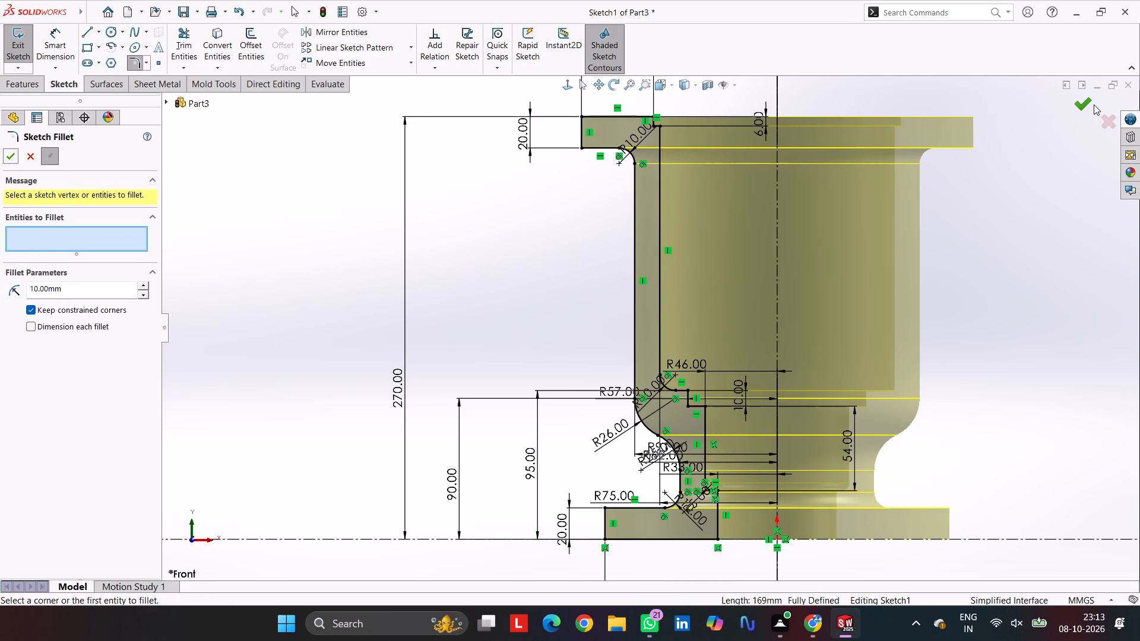
left_click(1092, 104)
left_click(1037, 239)
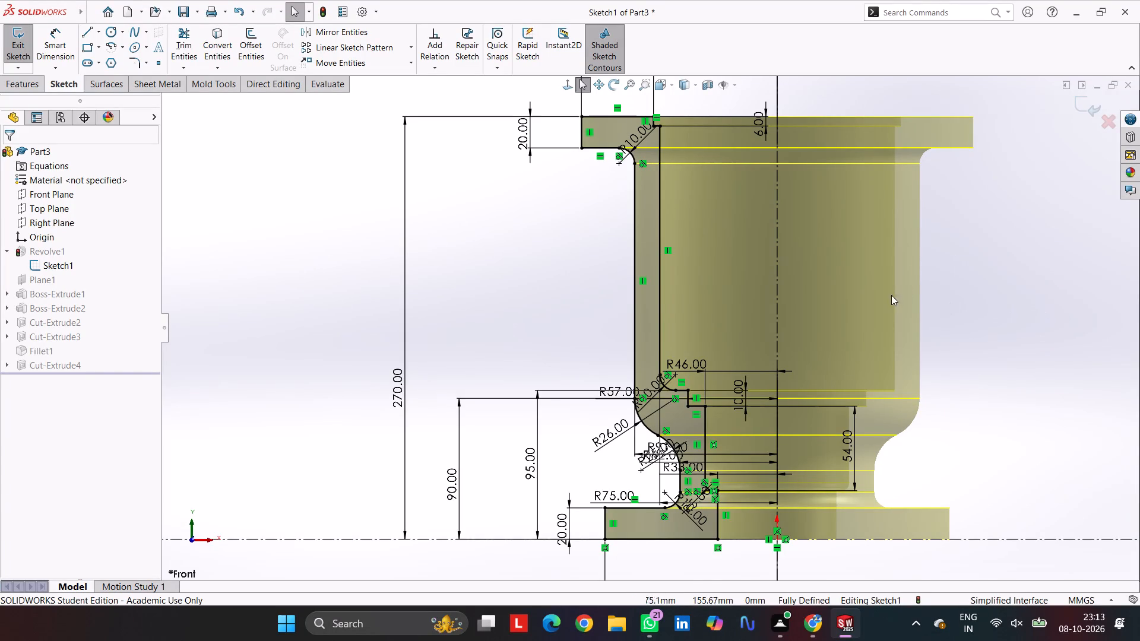
scroll(707, 491, "down", 3)
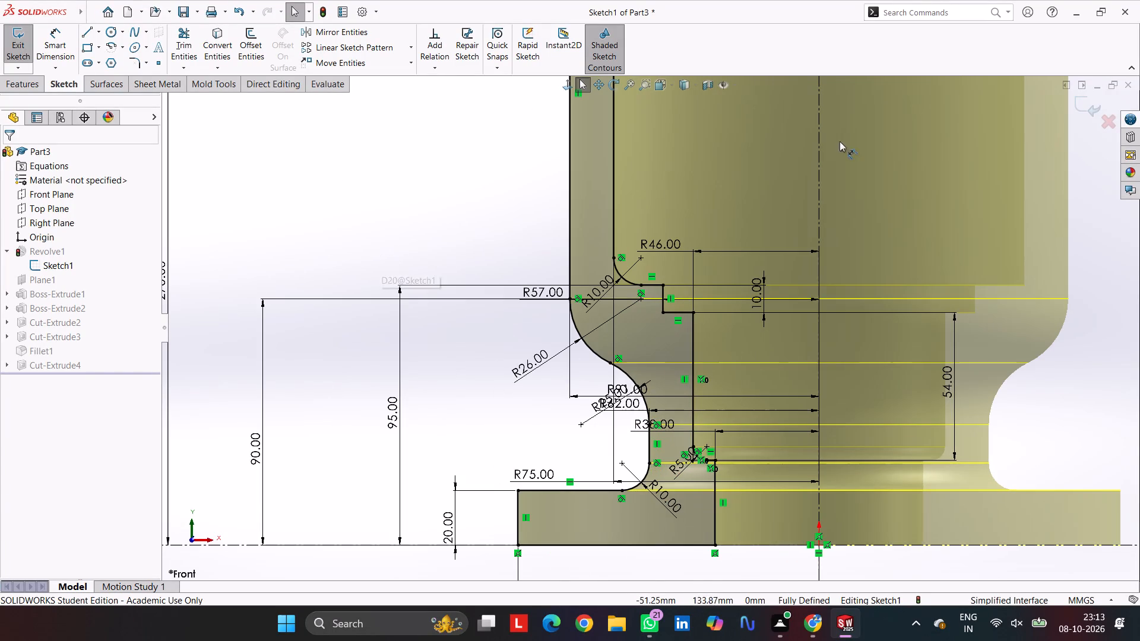
left_click(1085, 100)
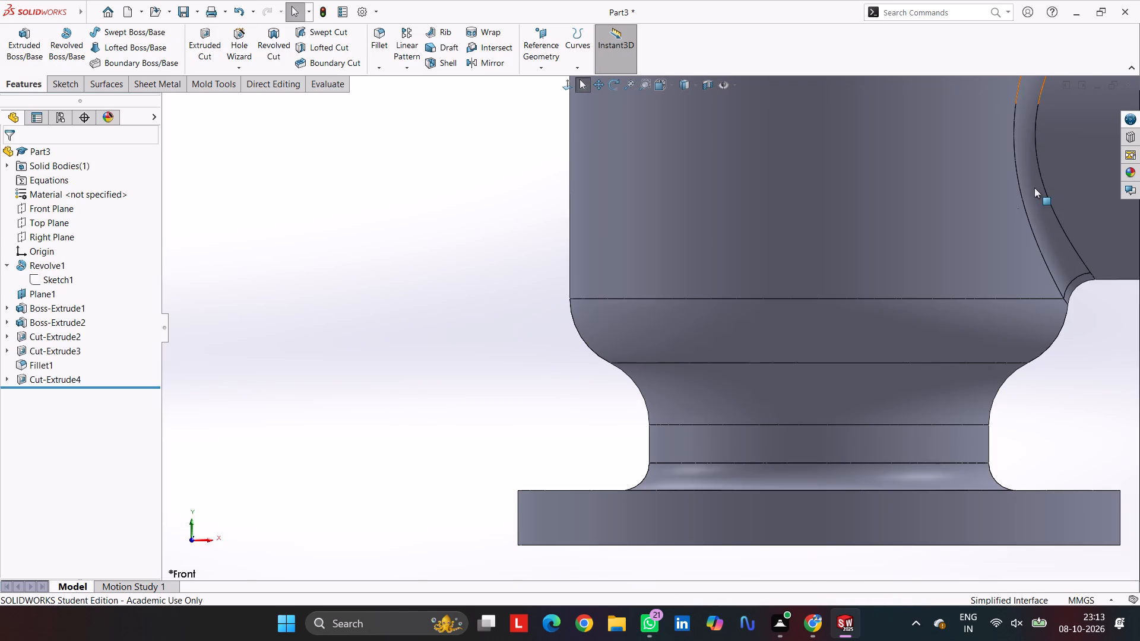
Inspect the rebuilt body from an orbited angle, the right side and the isometric view.
scroll(1038, 250, "up", 7)
middle_click_drag(929, 198, 876, 293)
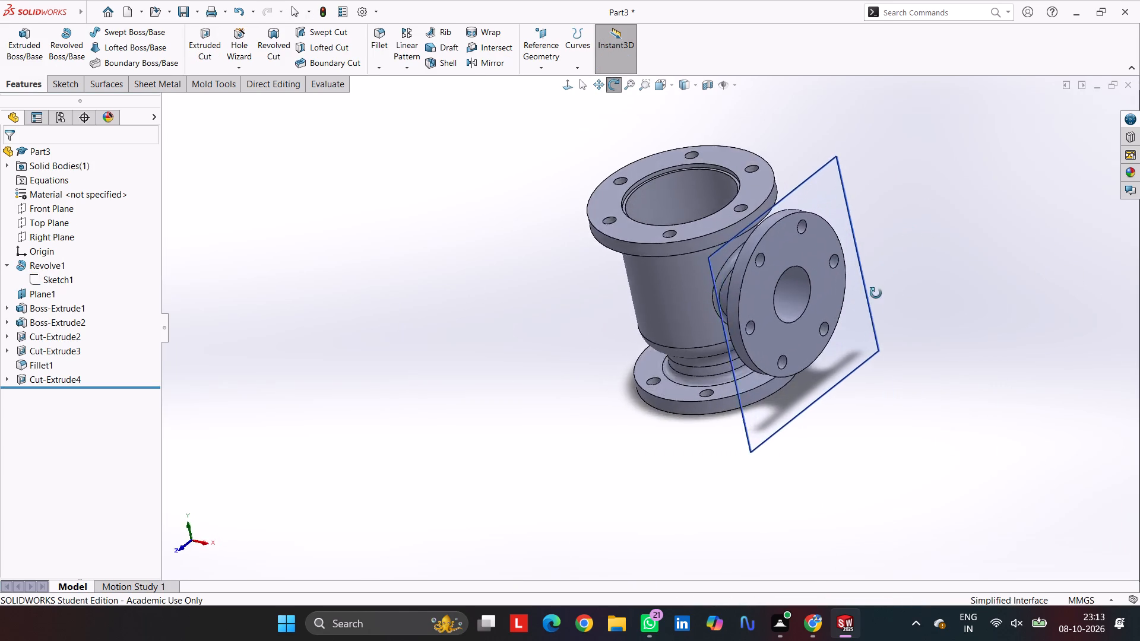
middle_click_drag(876, 293, 924, 220)
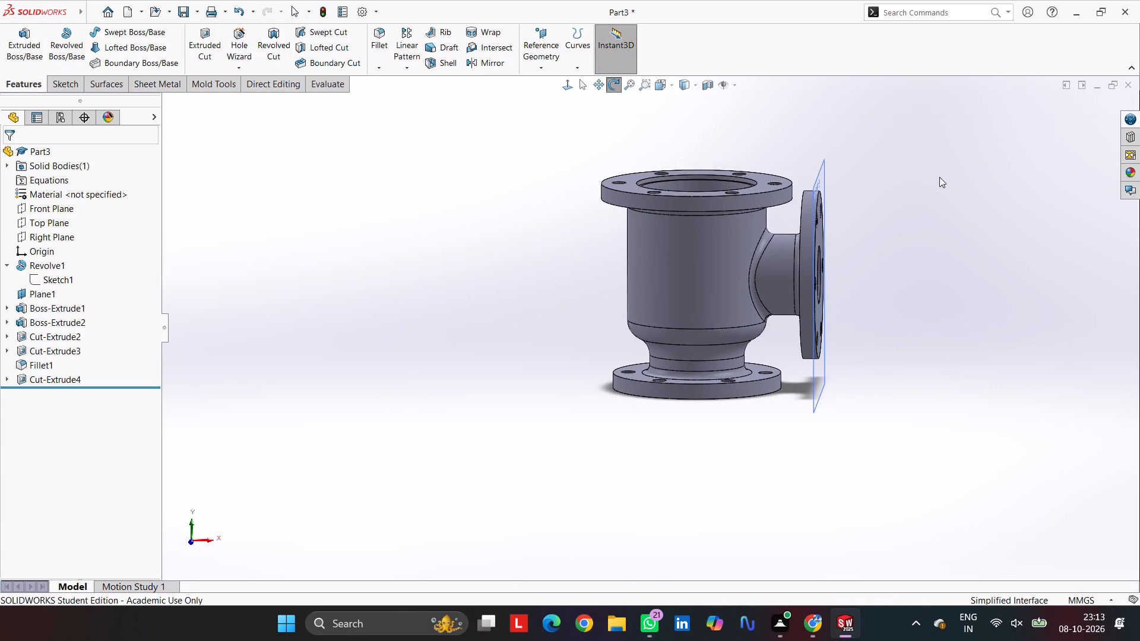
key("ctrl+y")
left_click(955, 158)
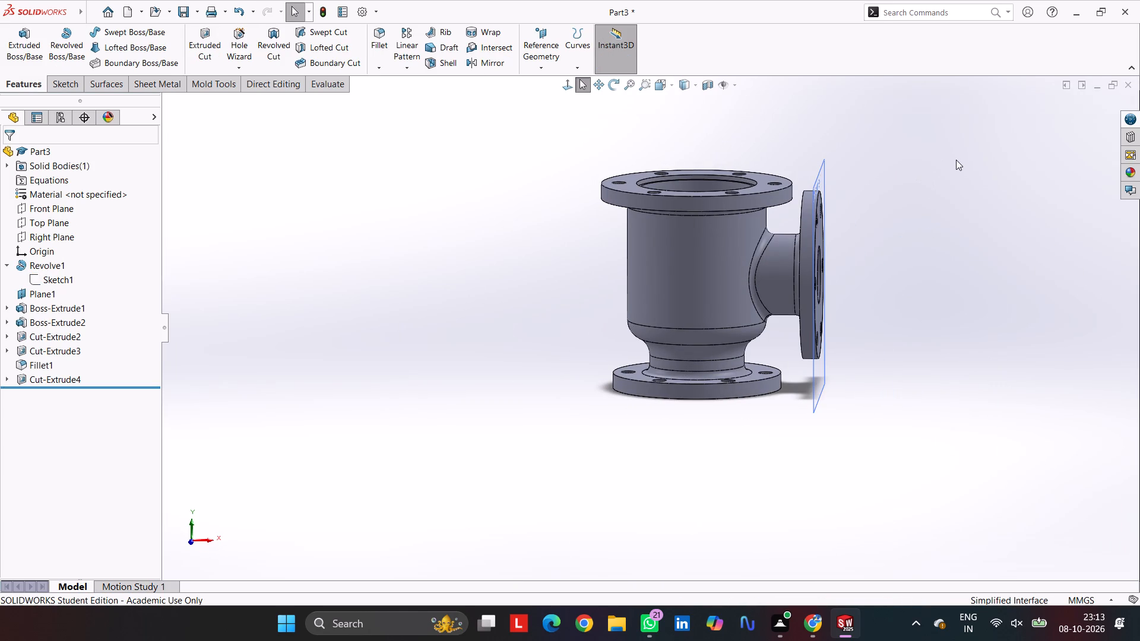
key("ctrl+4")
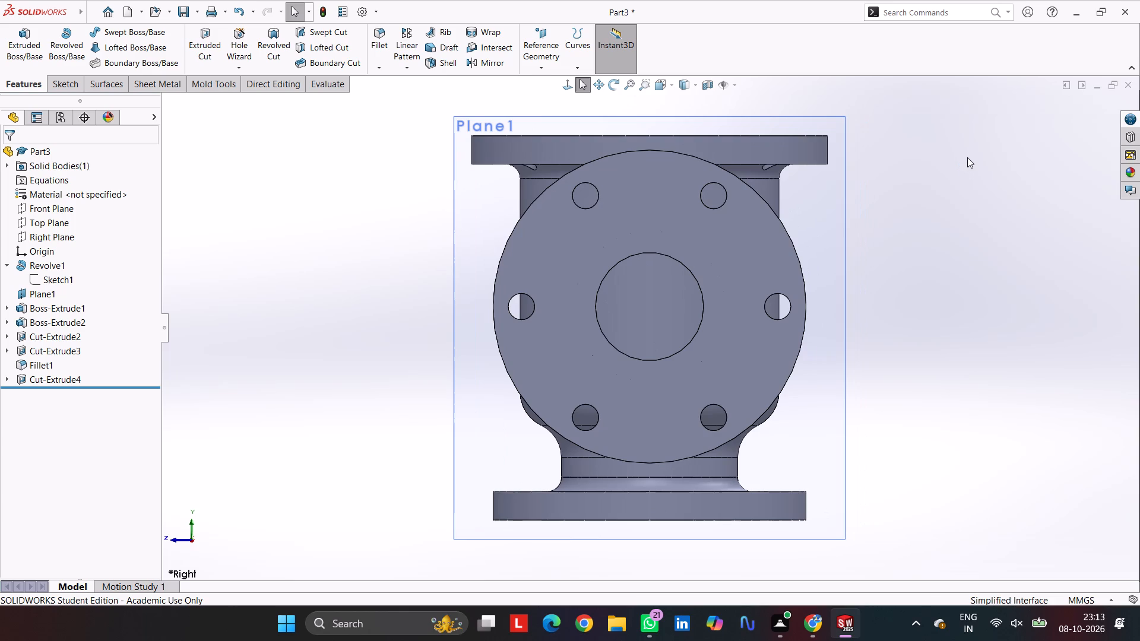
key("ctrl+4")
key("ctrl+7")
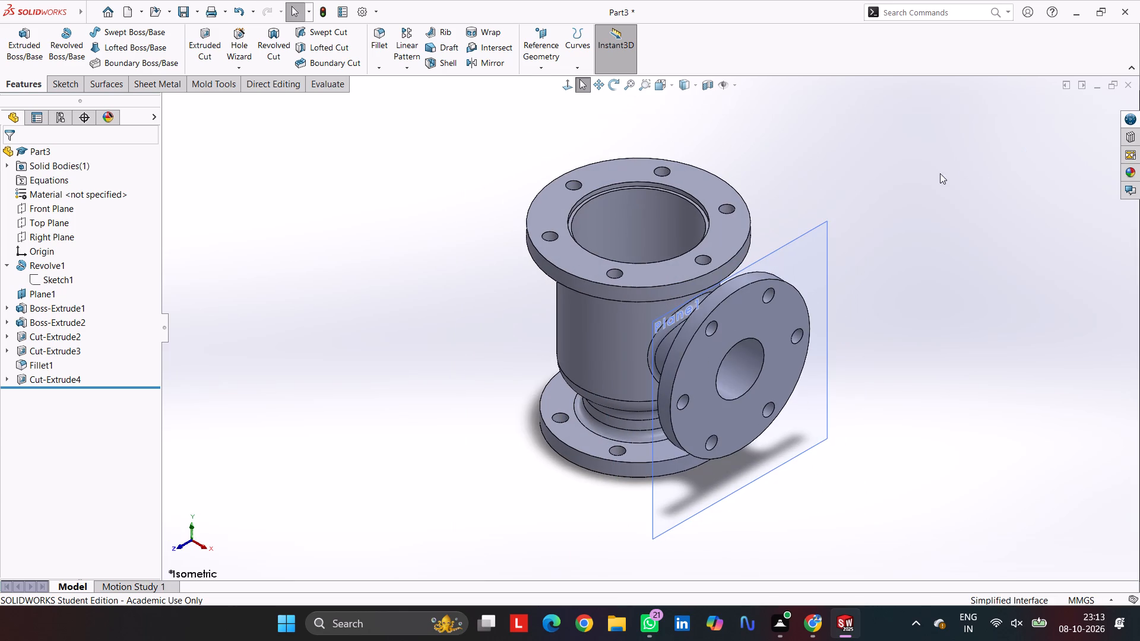
left_click(944, 170)
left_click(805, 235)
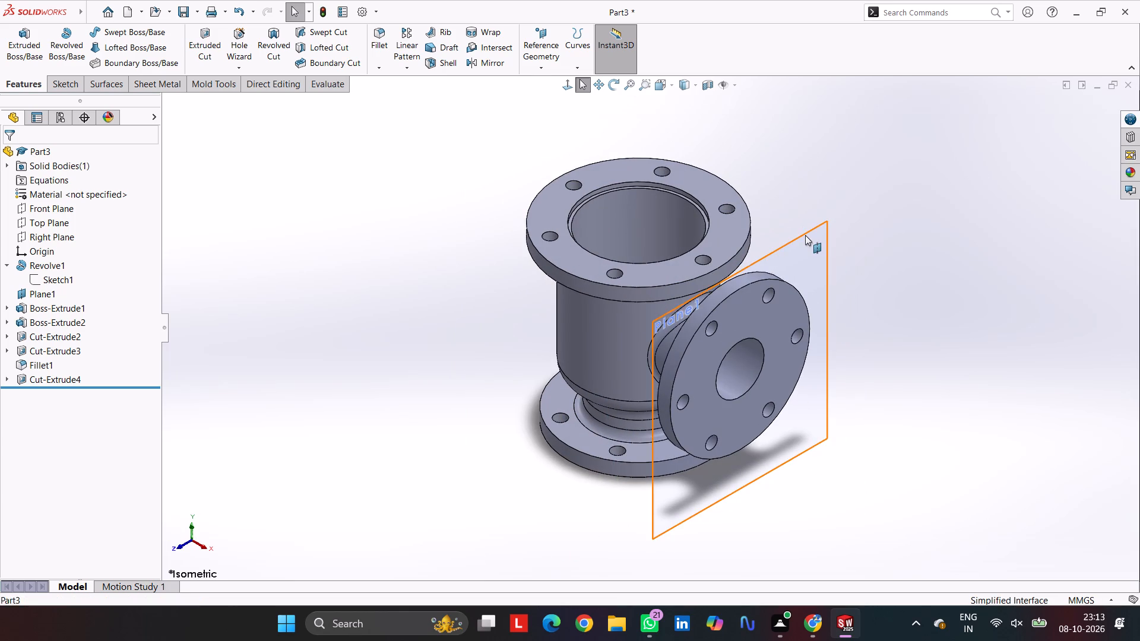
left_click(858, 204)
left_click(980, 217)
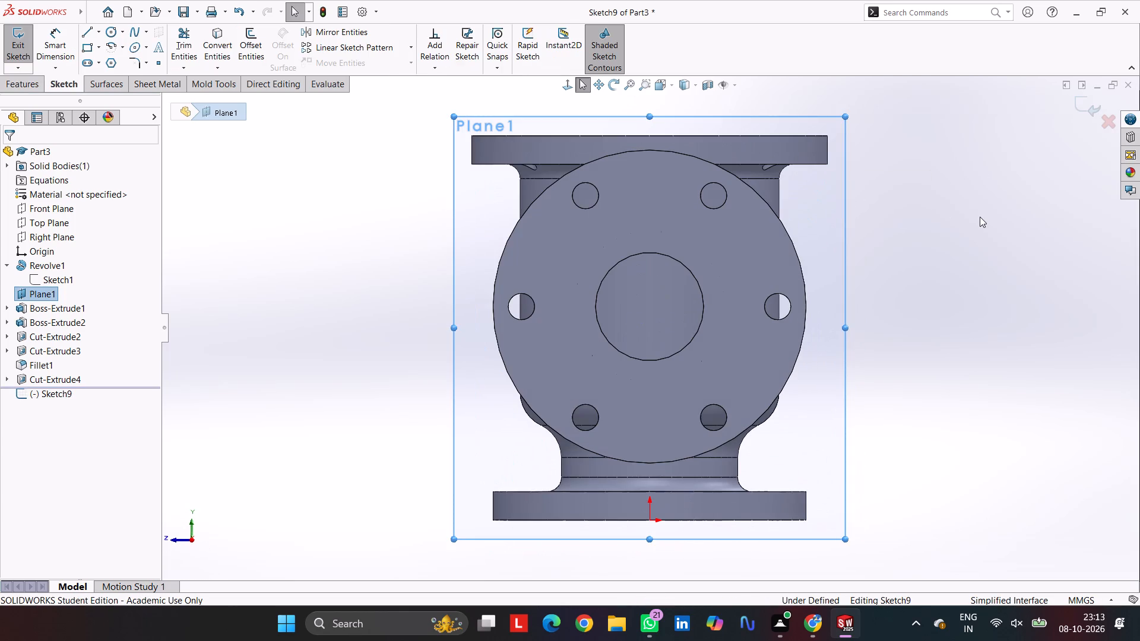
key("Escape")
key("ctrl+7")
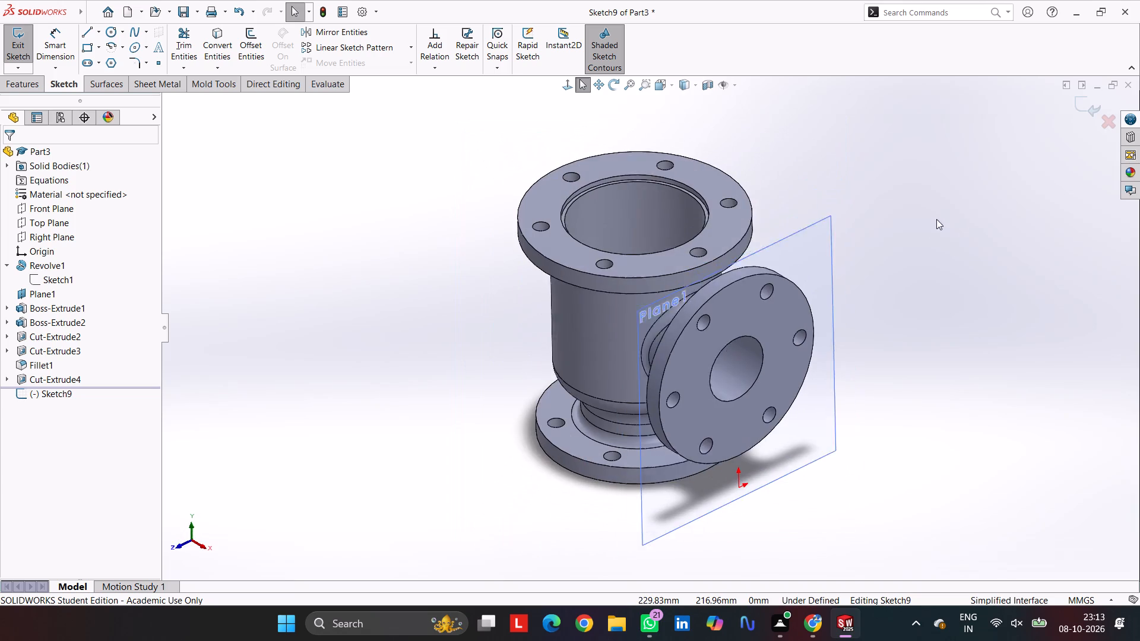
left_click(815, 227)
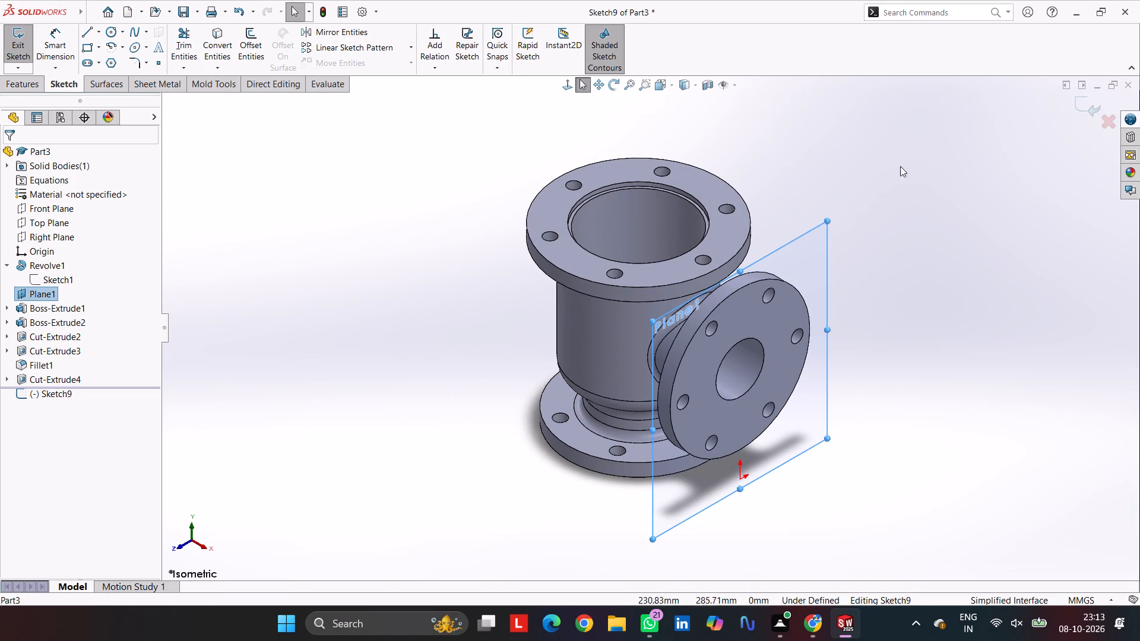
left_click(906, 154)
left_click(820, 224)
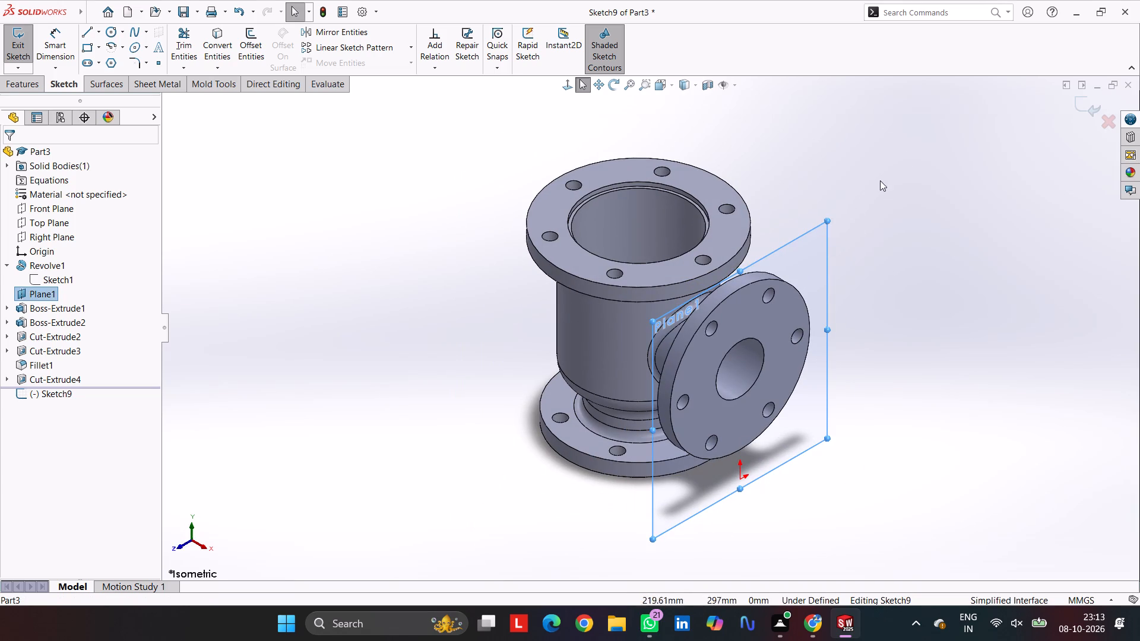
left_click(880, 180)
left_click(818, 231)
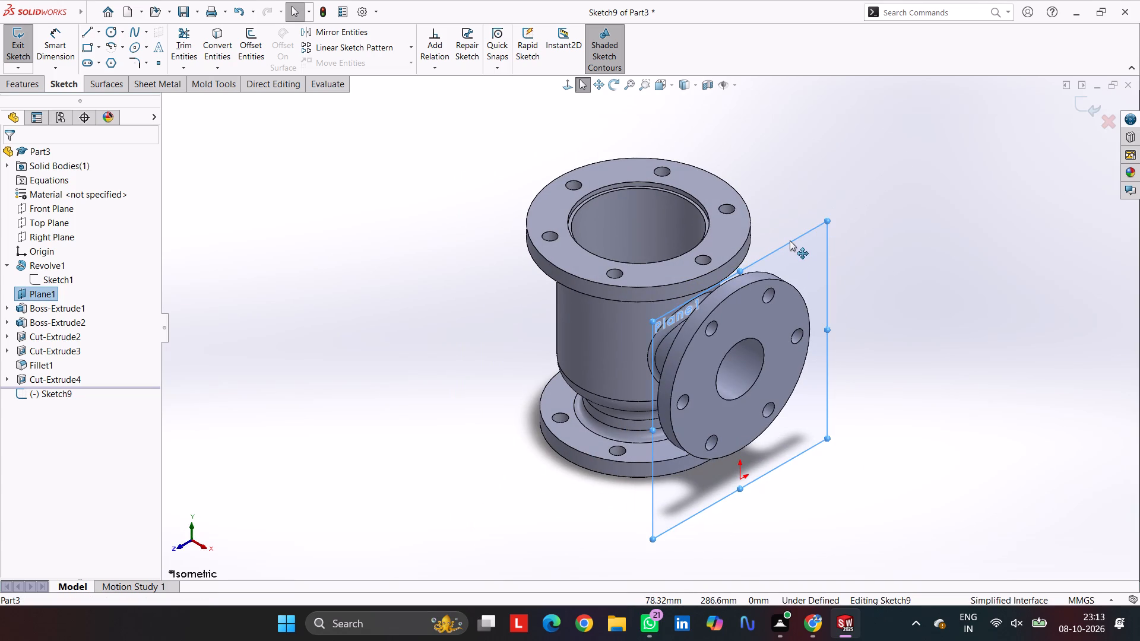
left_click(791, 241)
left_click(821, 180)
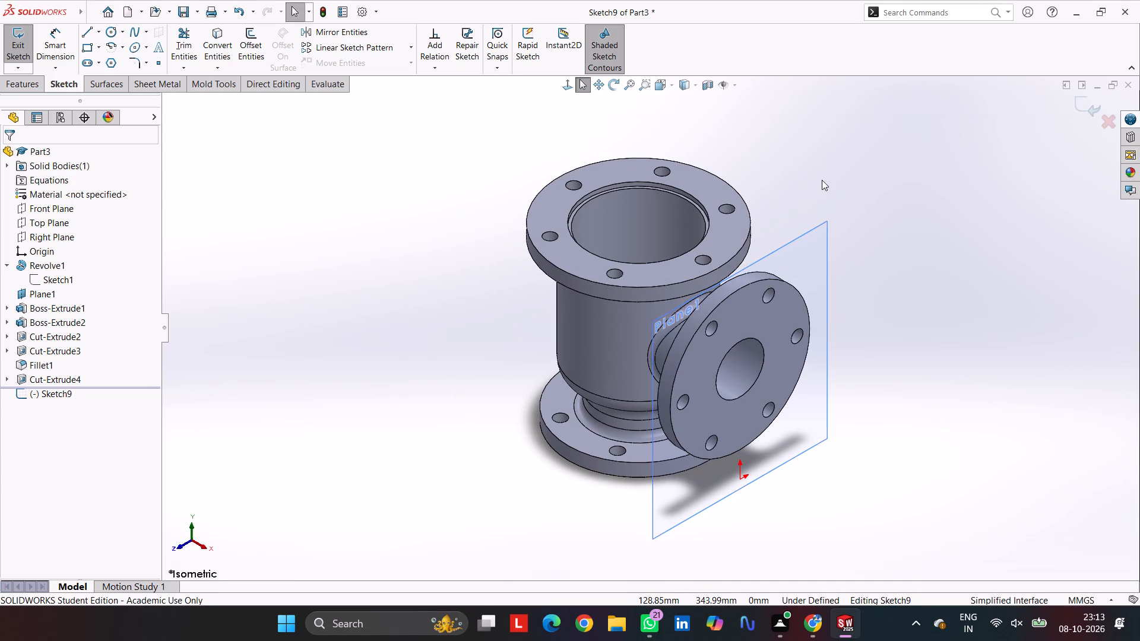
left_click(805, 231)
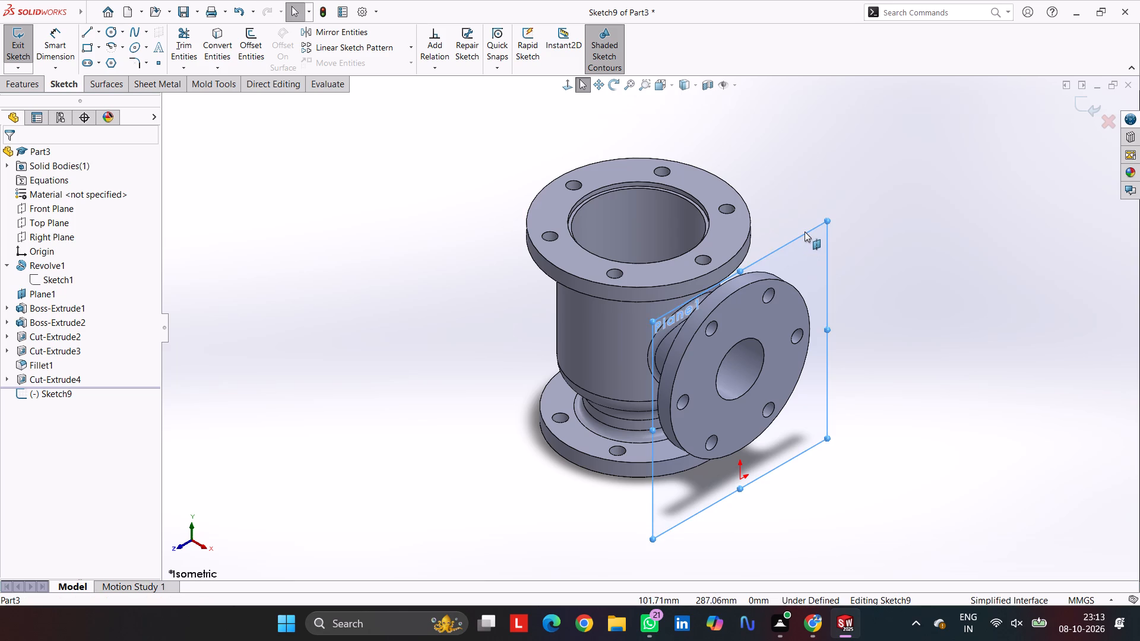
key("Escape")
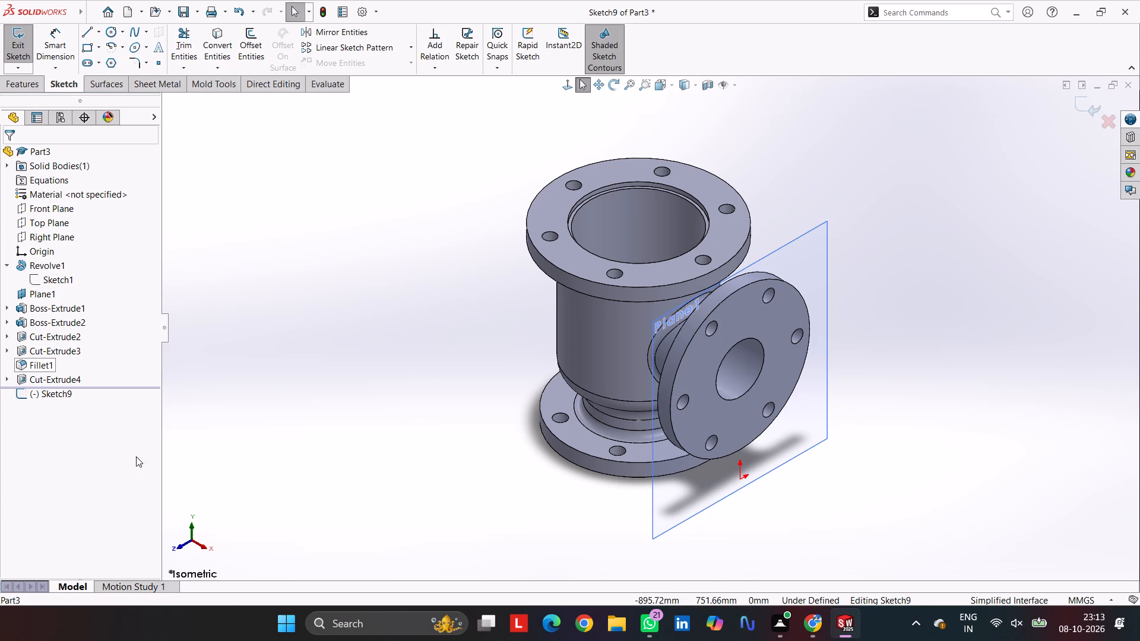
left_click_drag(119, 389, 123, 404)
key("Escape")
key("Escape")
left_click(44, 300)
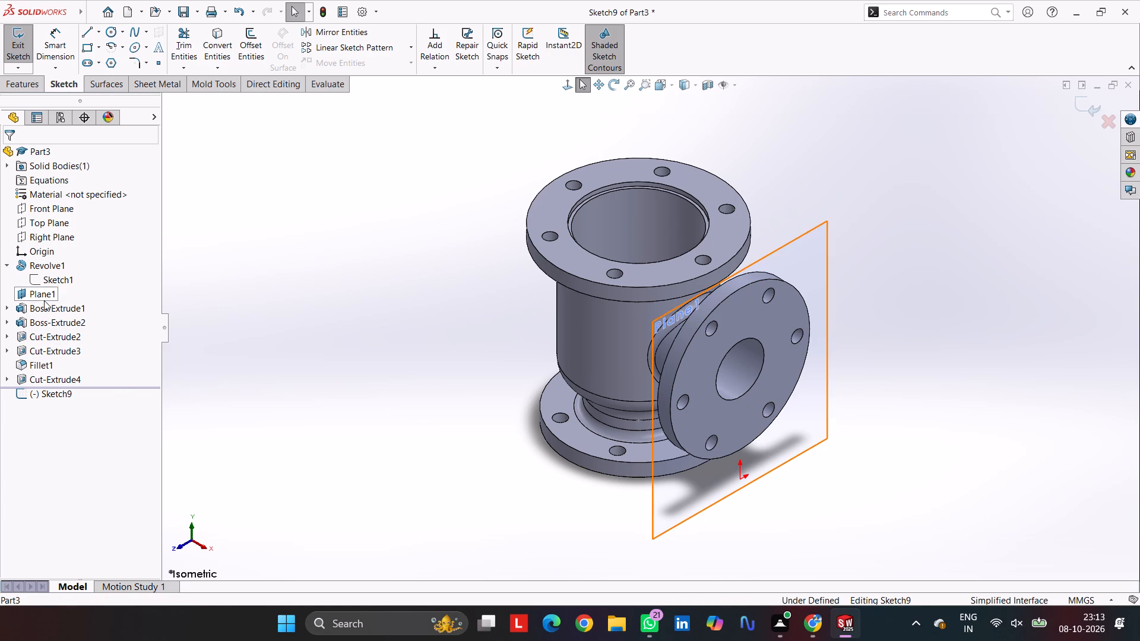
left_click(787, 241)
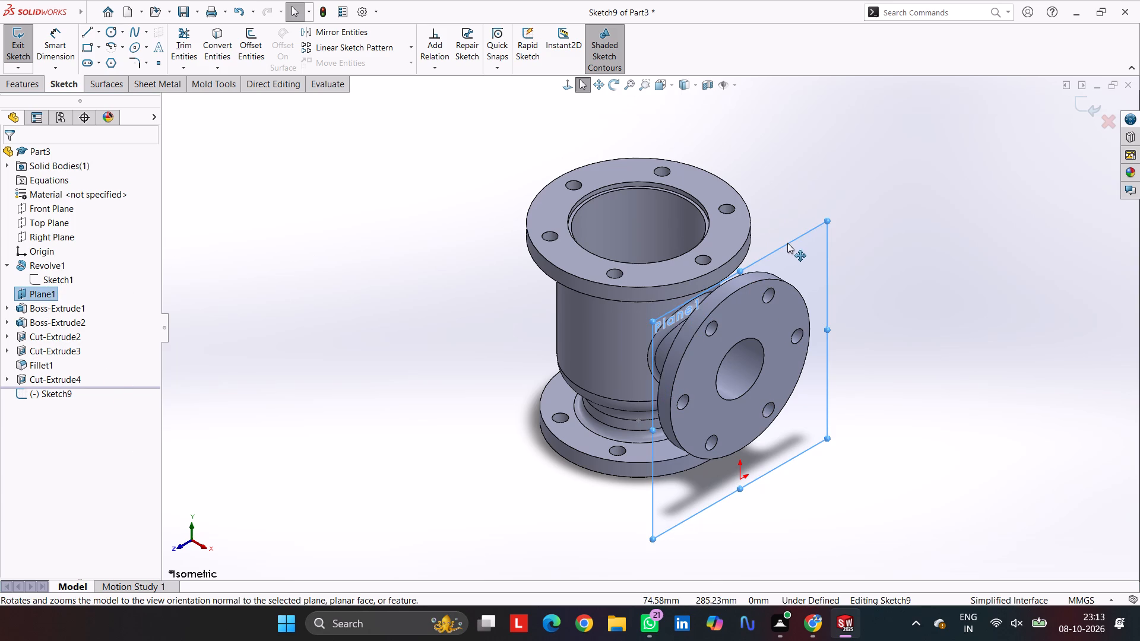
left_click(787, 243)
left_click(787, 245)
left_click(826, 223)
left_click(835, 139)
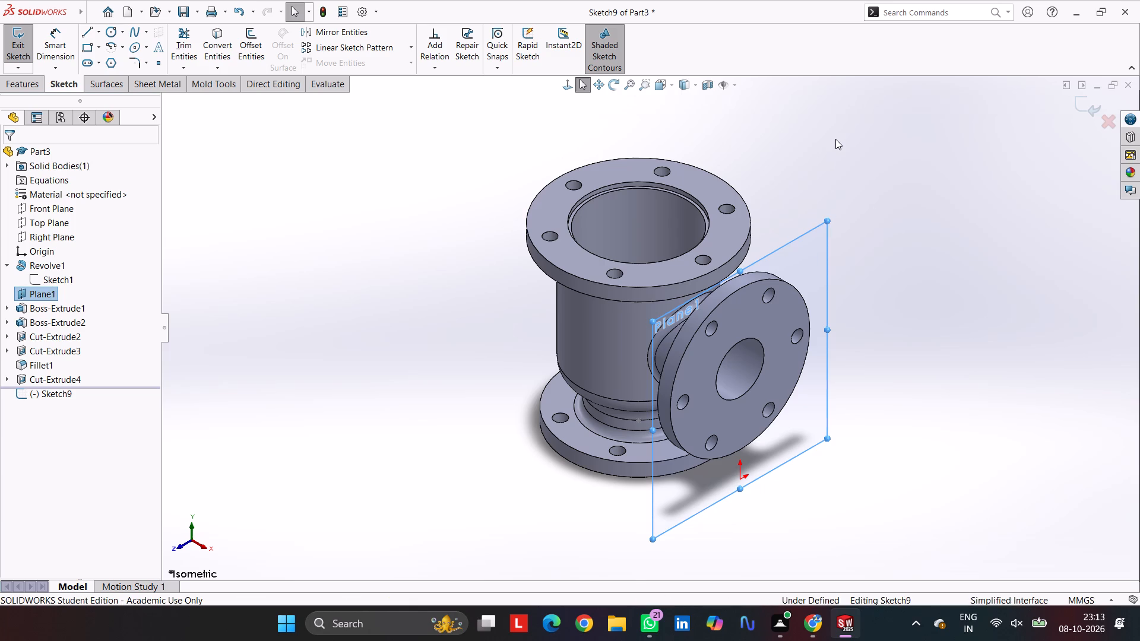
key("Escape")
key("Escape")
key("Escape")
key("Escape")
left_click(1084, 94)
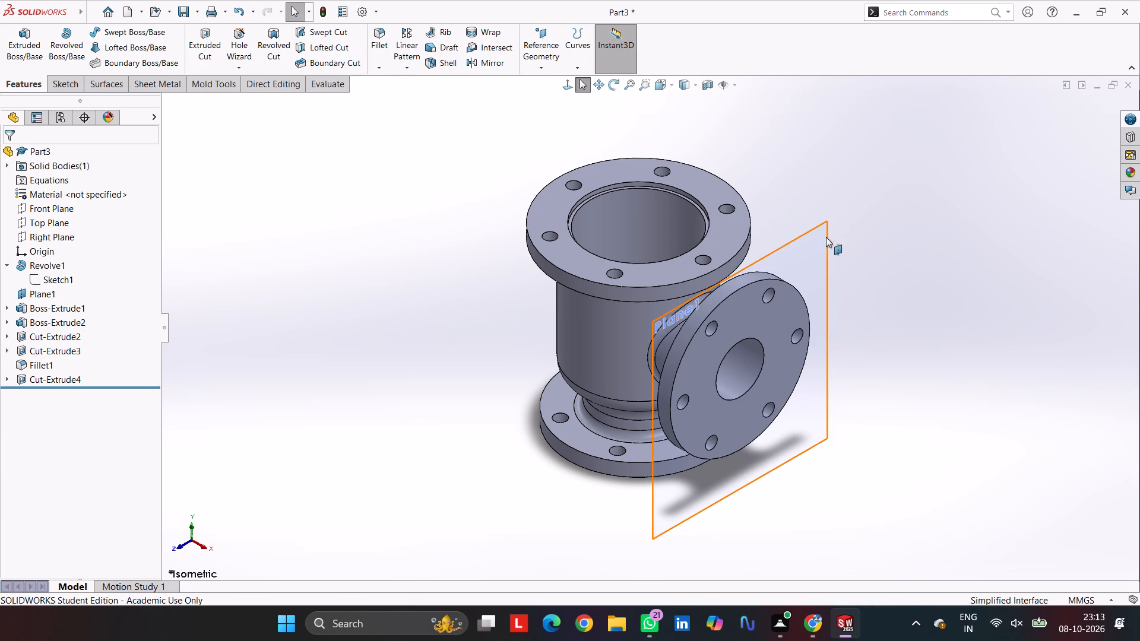
Hide the reference plane Plane1 at the side branch's flange and show the whole body in isometric view.
left_click(818, 228)
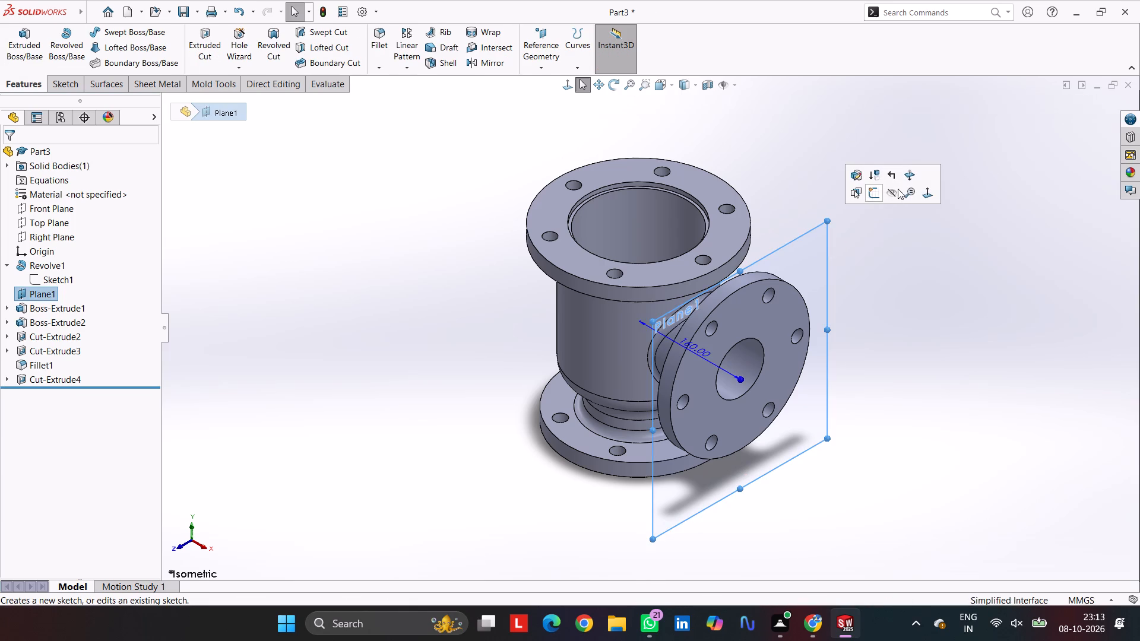
left_click(895, 190)
left_click(792, 142)
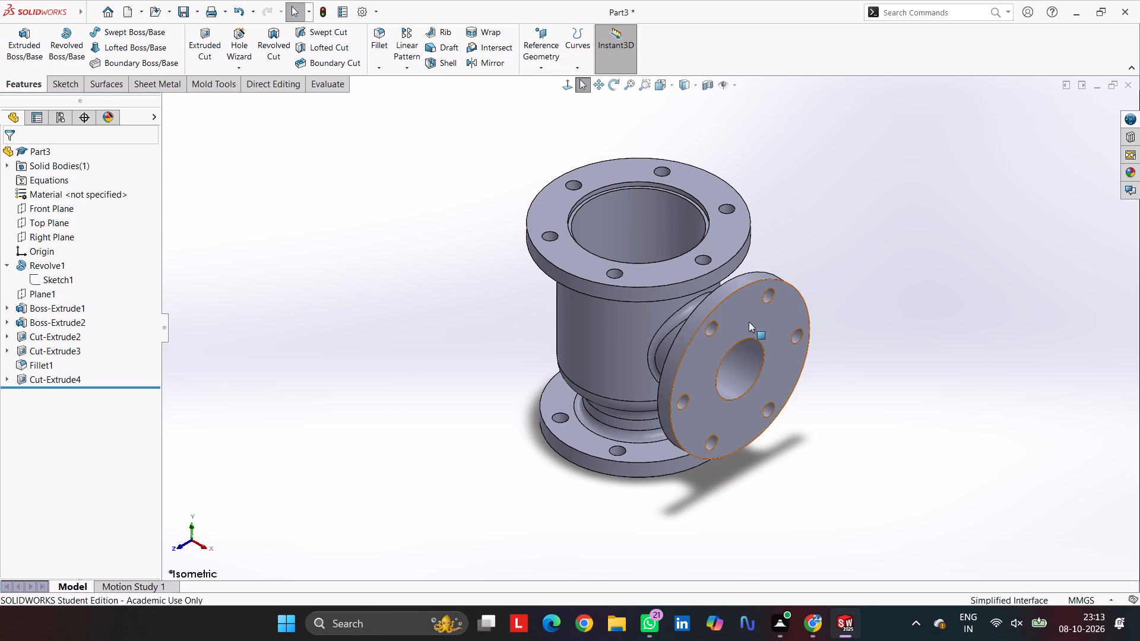
left_click(869, 204)
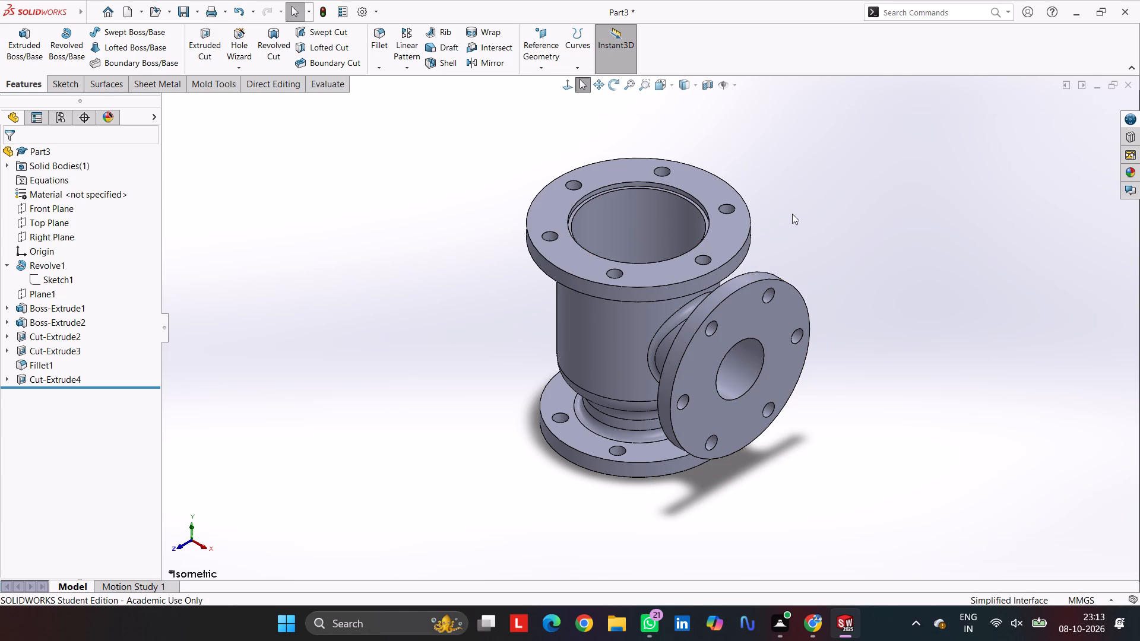
key("ctrl+7")
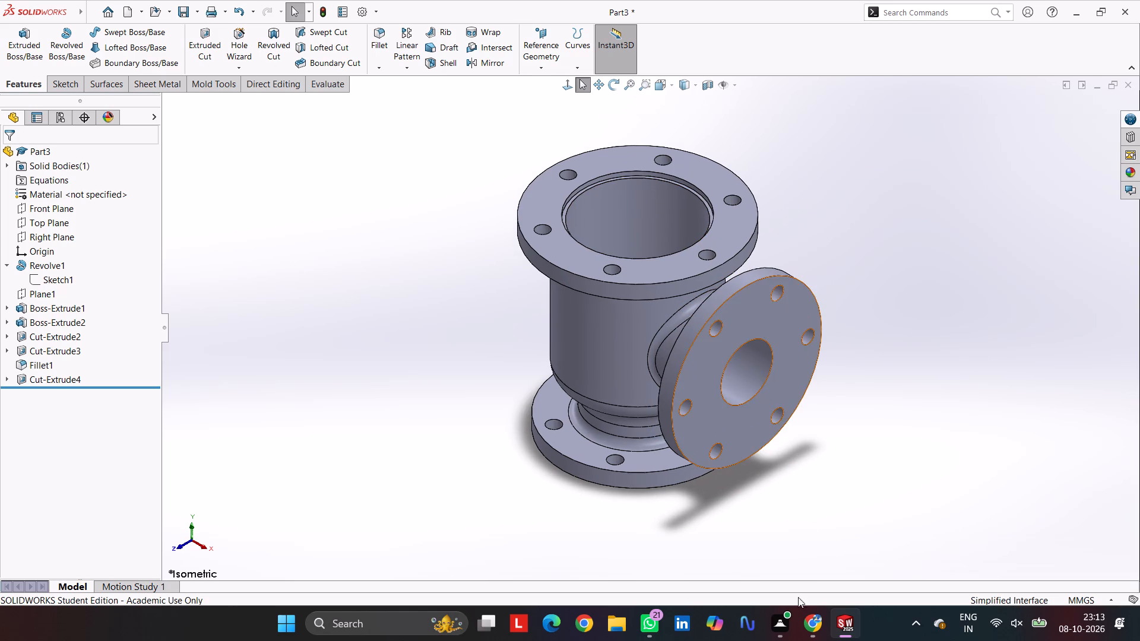
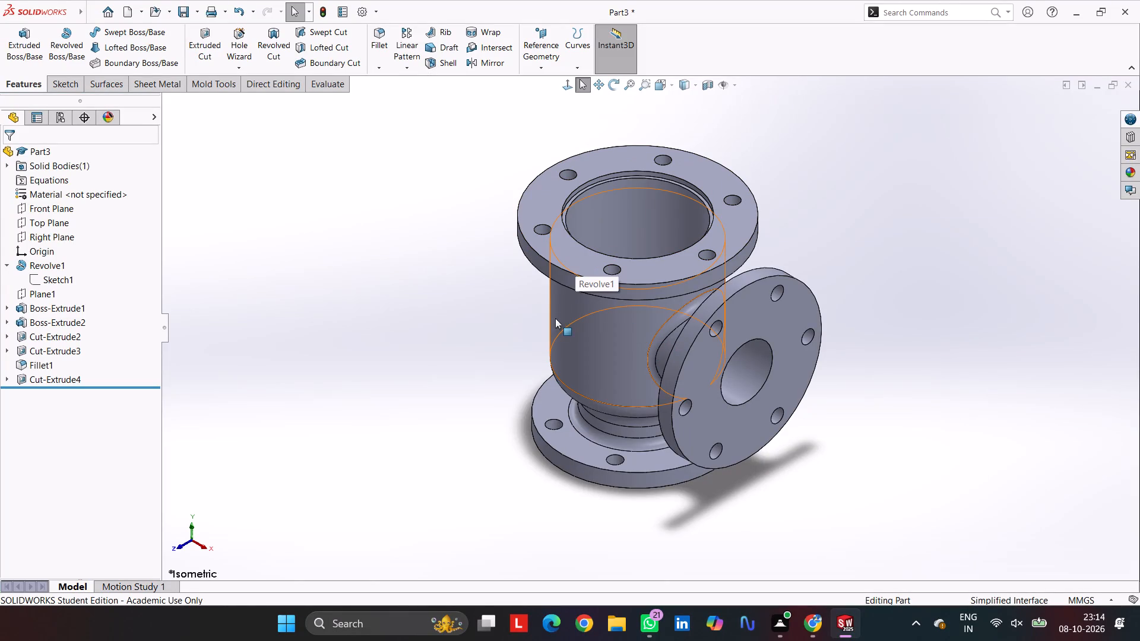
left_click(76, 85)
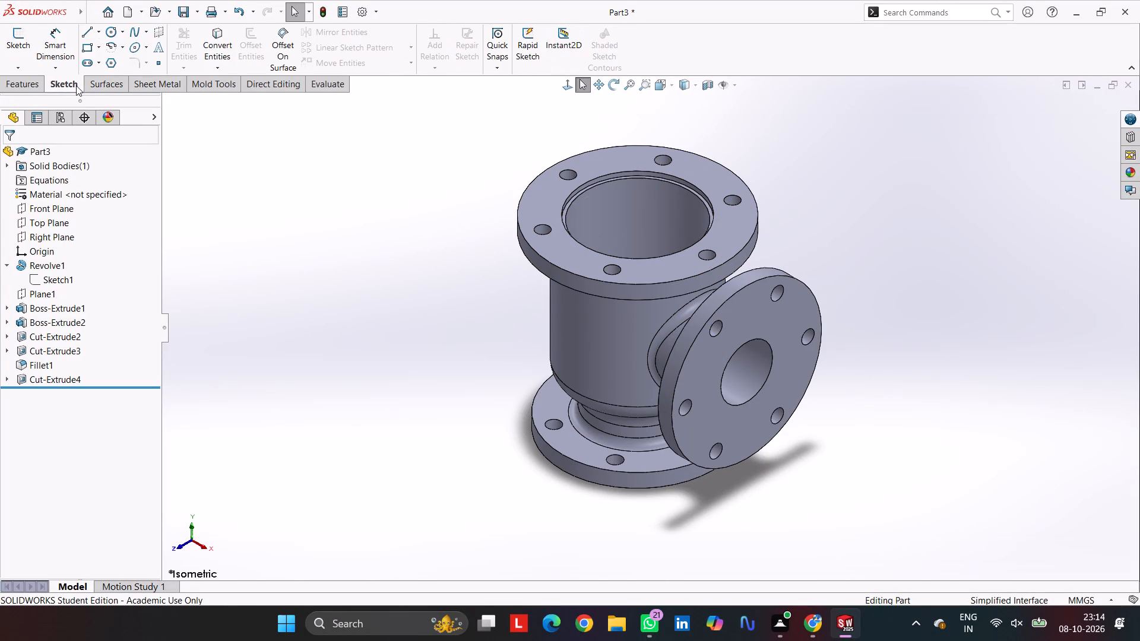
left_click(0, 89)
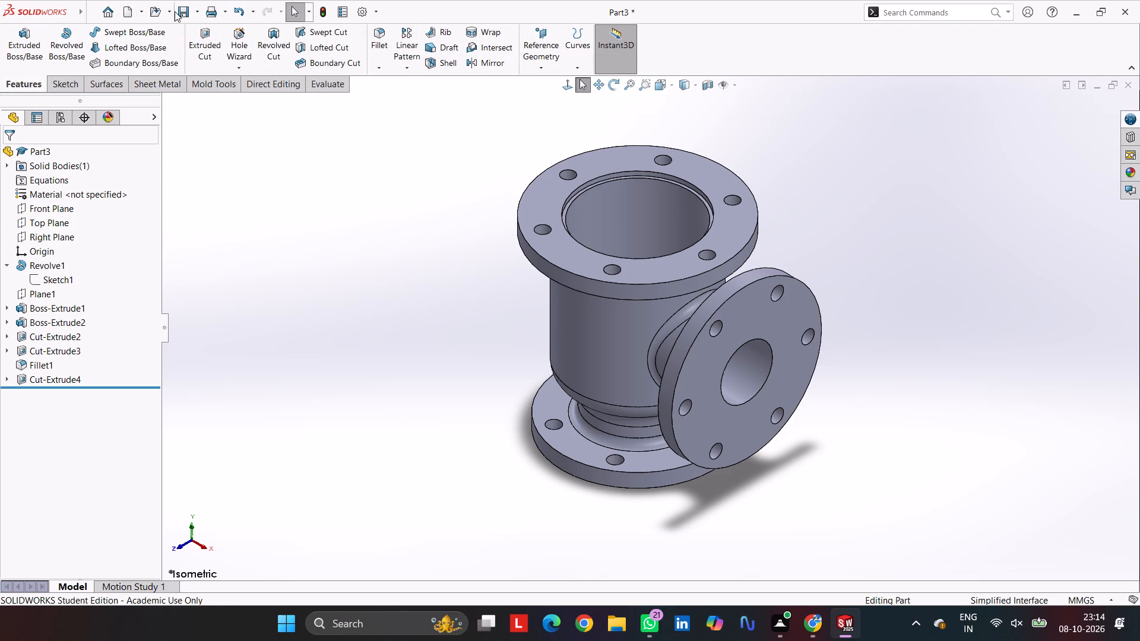
Save the finished valve body part under its current name.
left_click(182, 9)
left_click(183, 15)
left_click(183, 15)
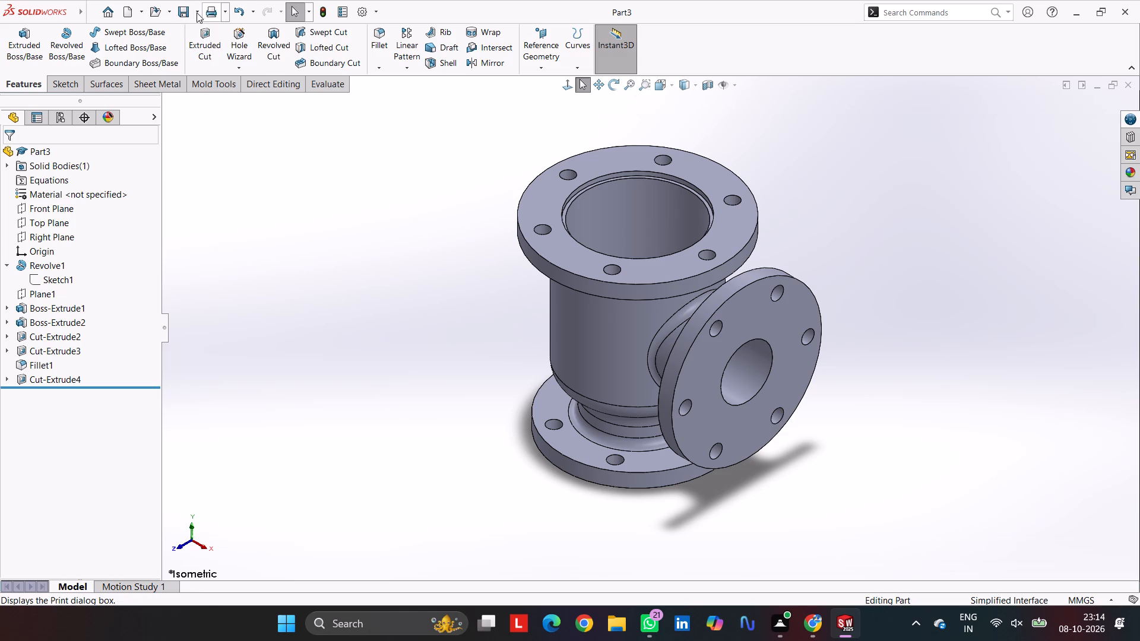
Save the part under the new name 8-7 in the PROJECT folder as a SOLIDWORKS Part file.
left_click(195, 11)
left_click(207, 45)
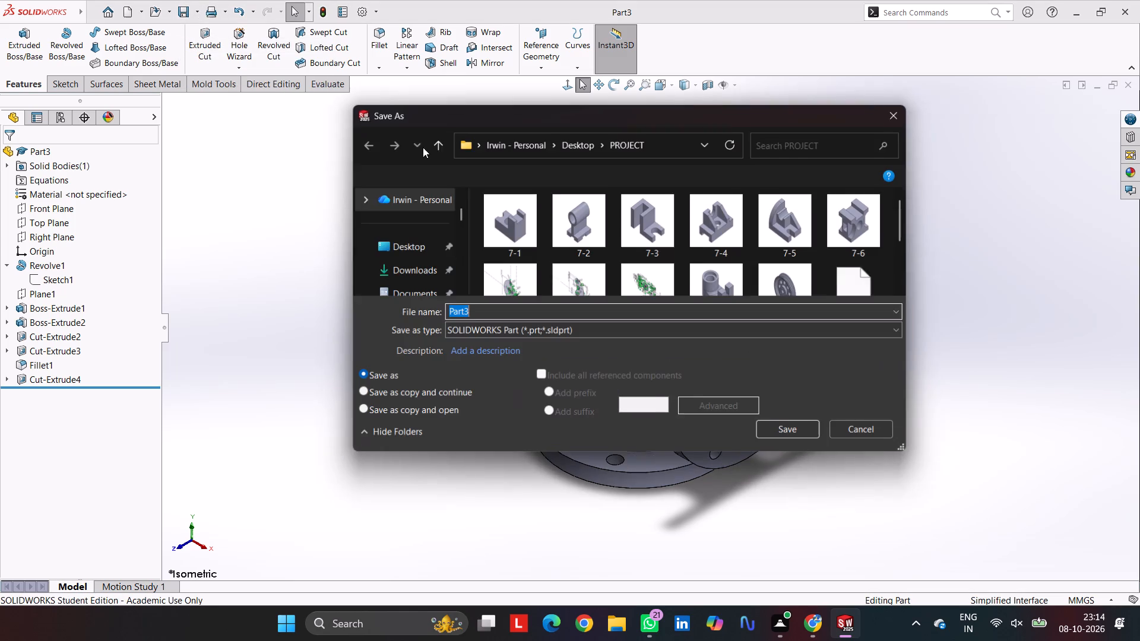
scroll(615, 258, "down", 7)
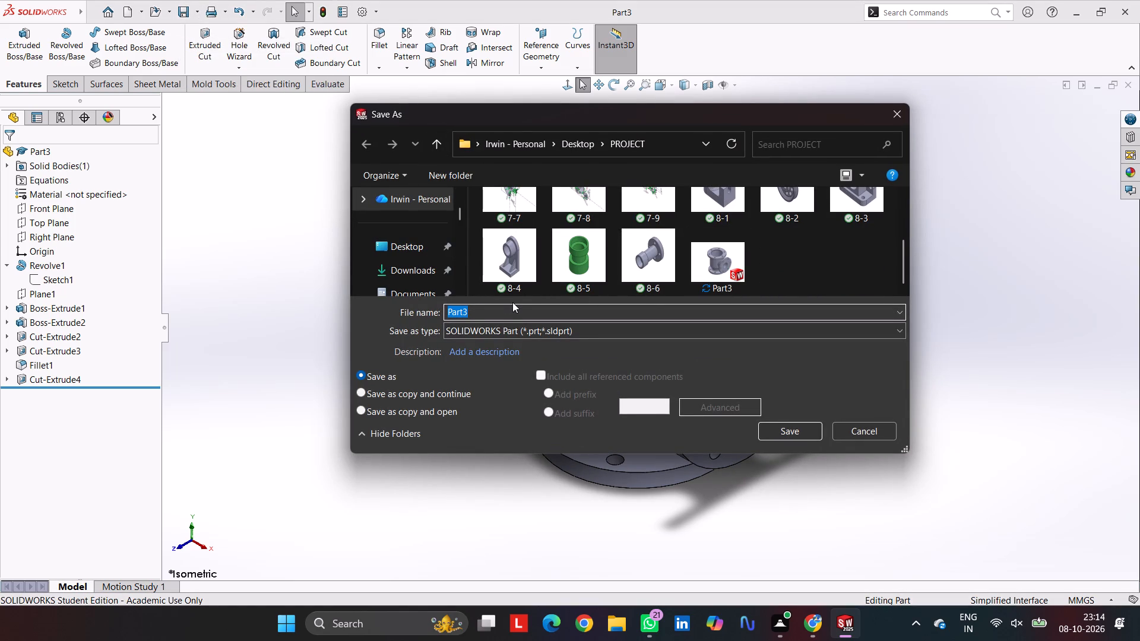
left_click(636, 259)
left_click(493, 307)
left_click(487, 314)
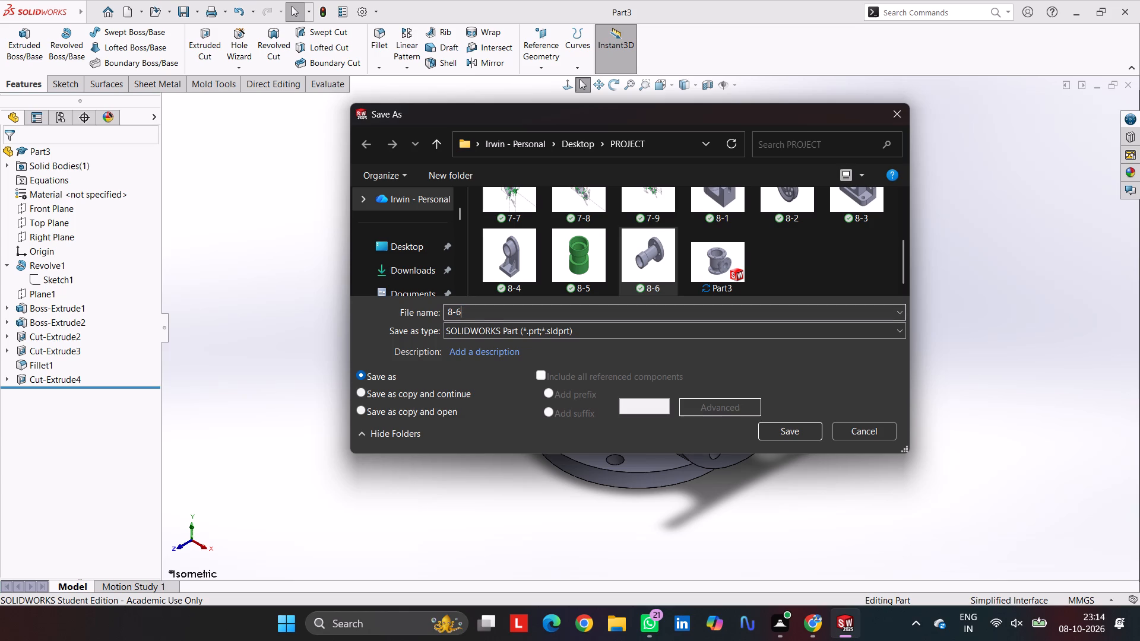
key("BackSpace")
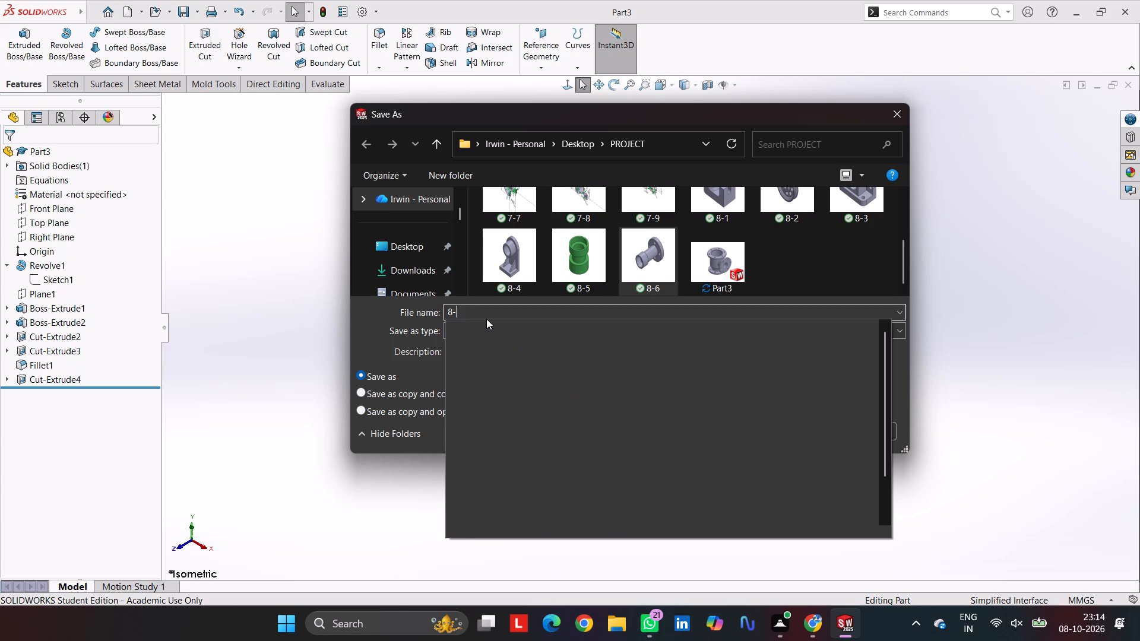
key("7")
key("Return")
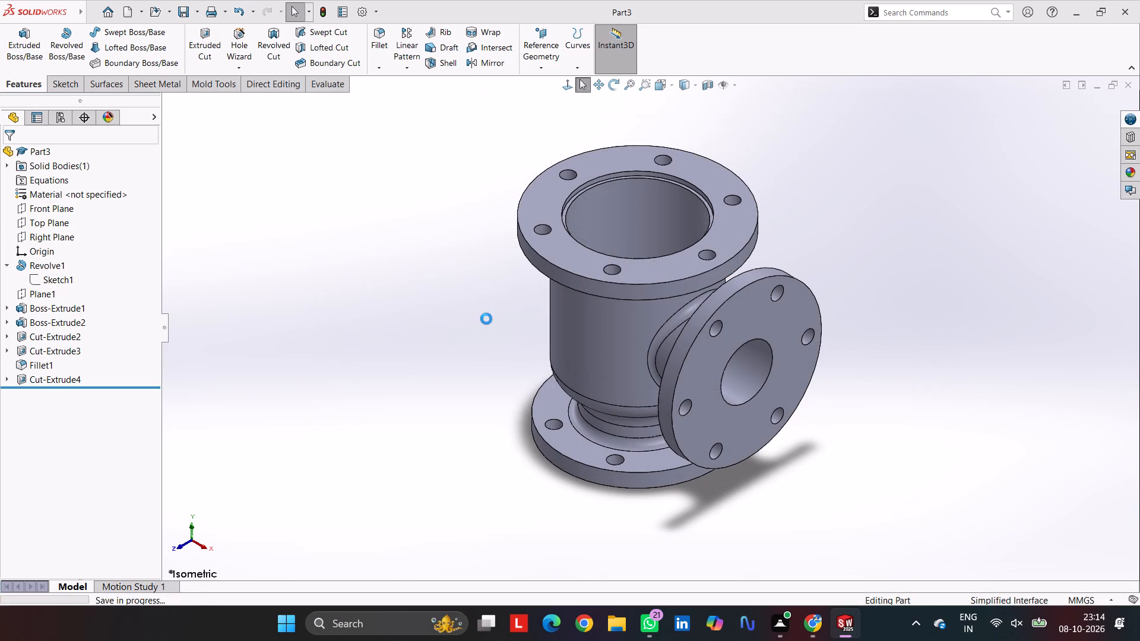
Print the current screen image with Microsoft Print to PDF, saving the output as 8-7 in the PROJECT folder.
key("ctrl+p")
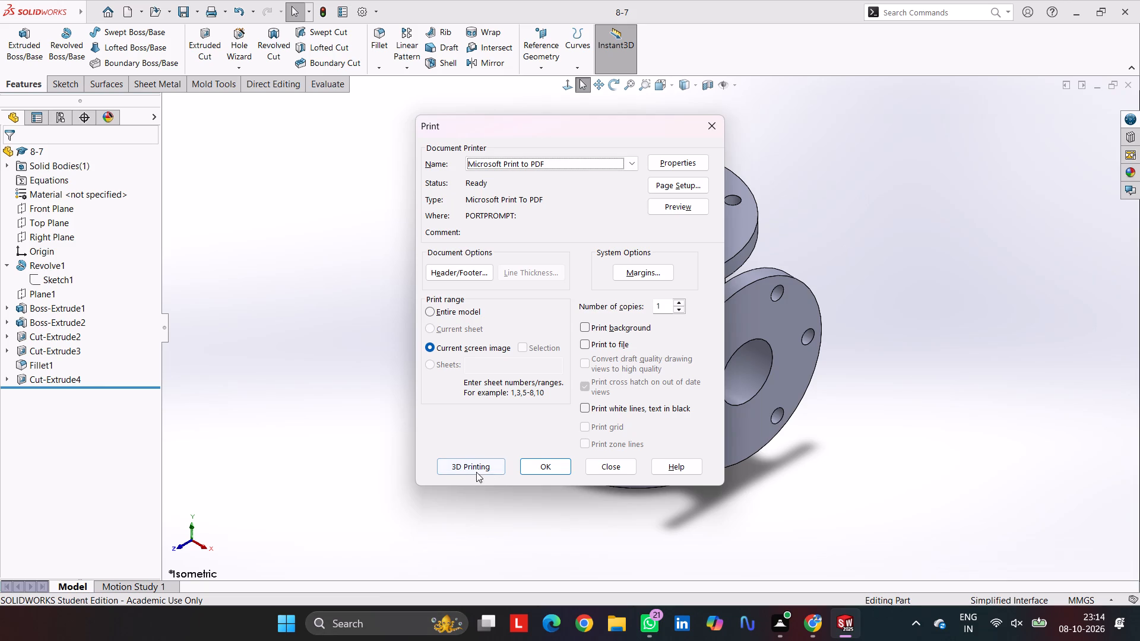
left_click(552, 466)
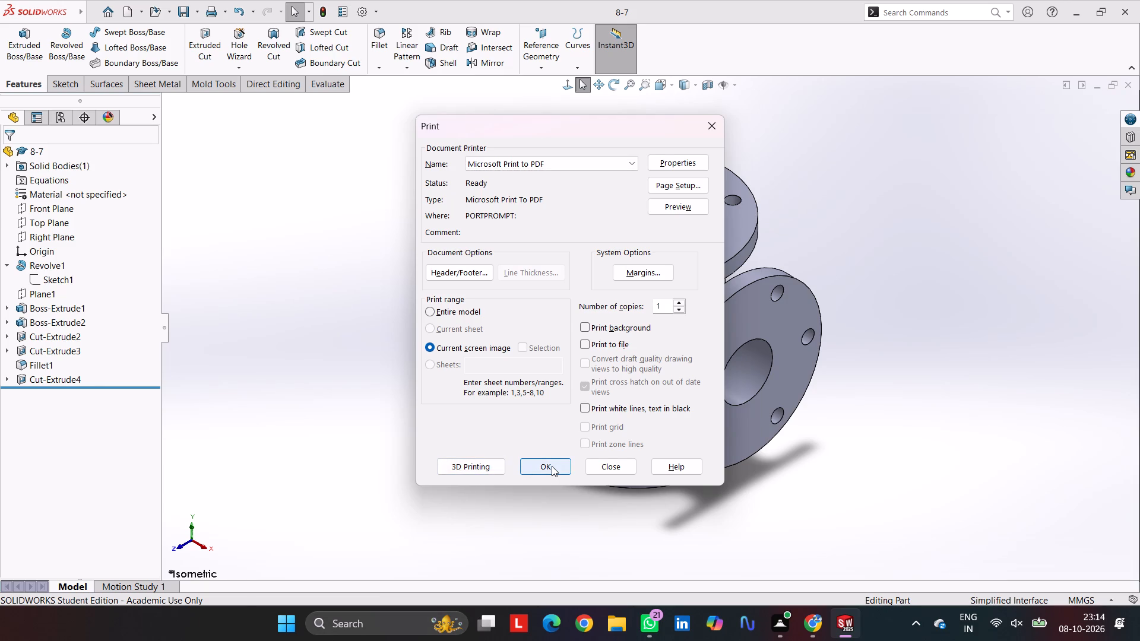
scroll(675, 296, "down", 6)
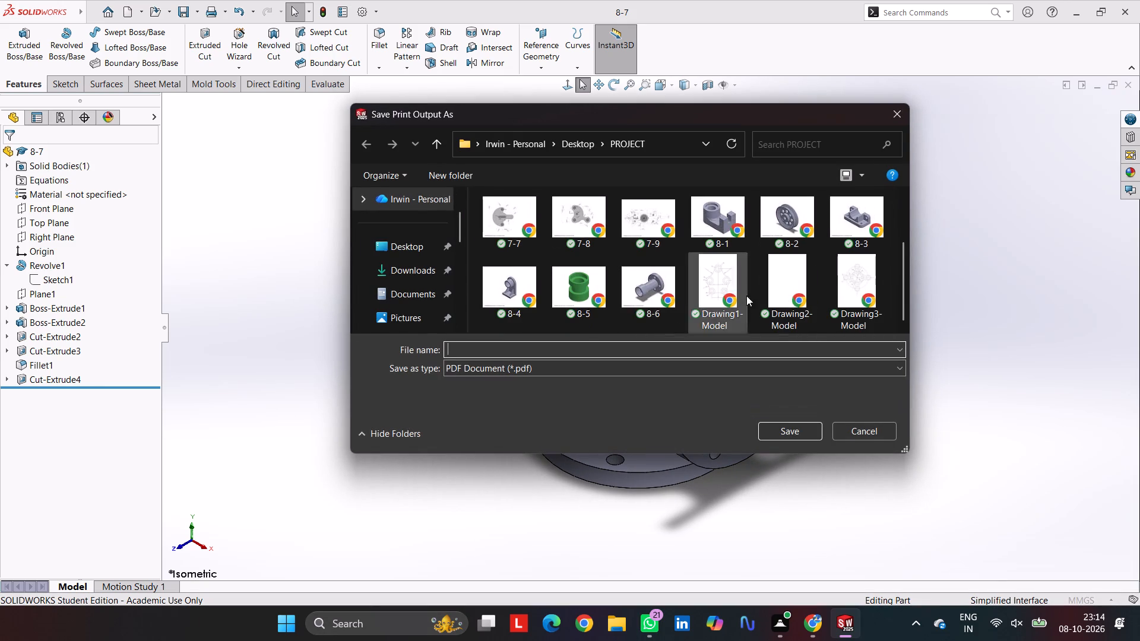
left_click(659, 285)
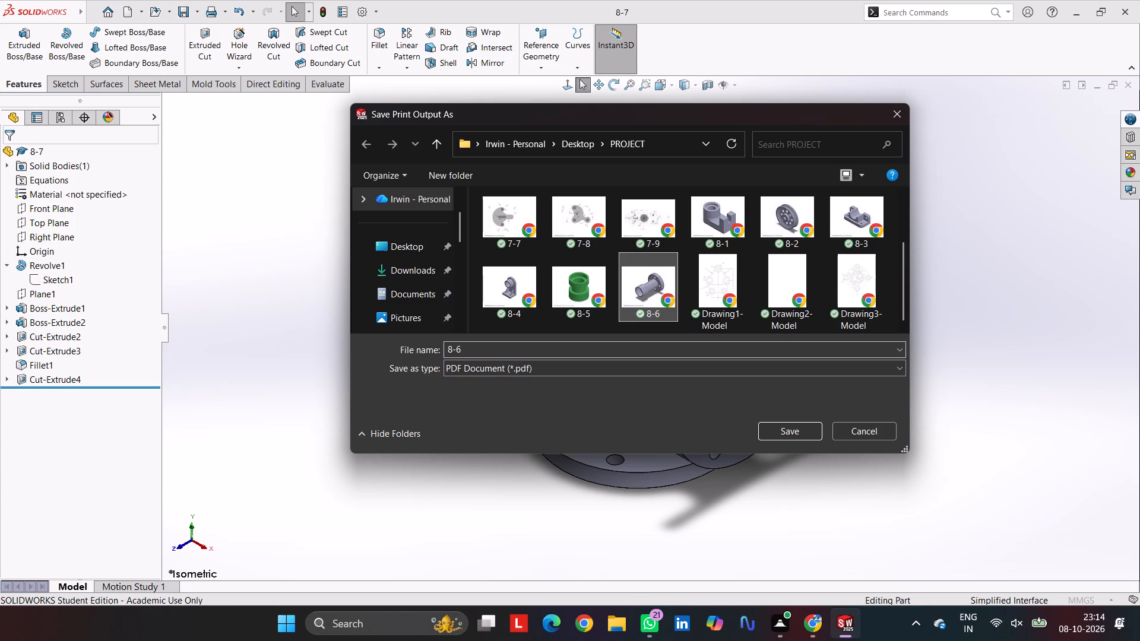
left_click(476, 348)
left_click(477, 348)
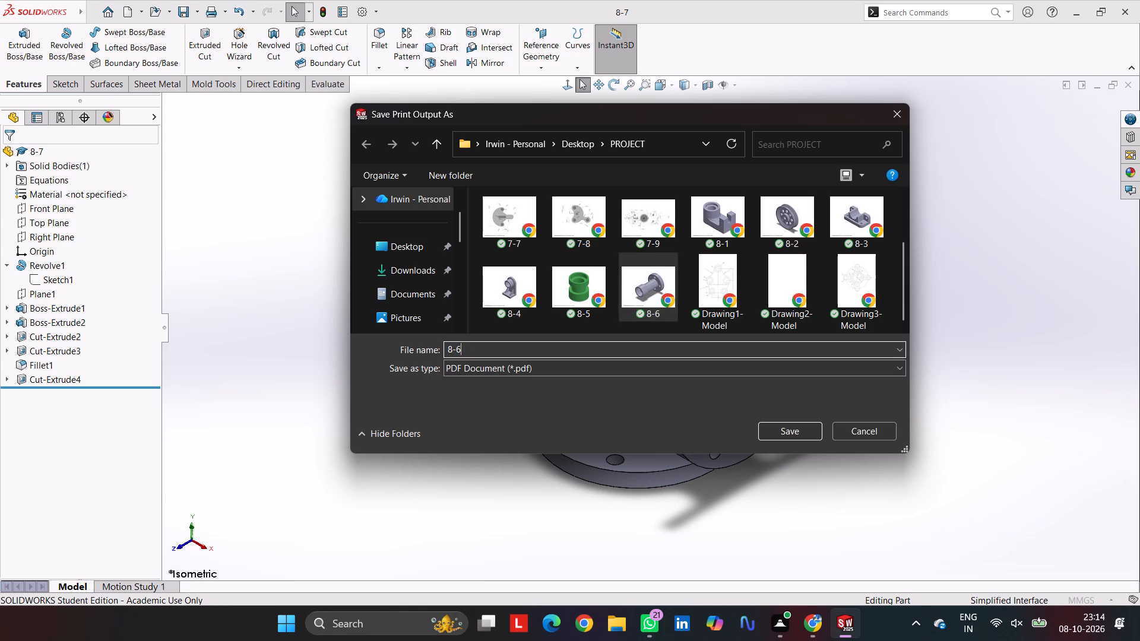
key("BackSpace")
key("7")
key("Return")
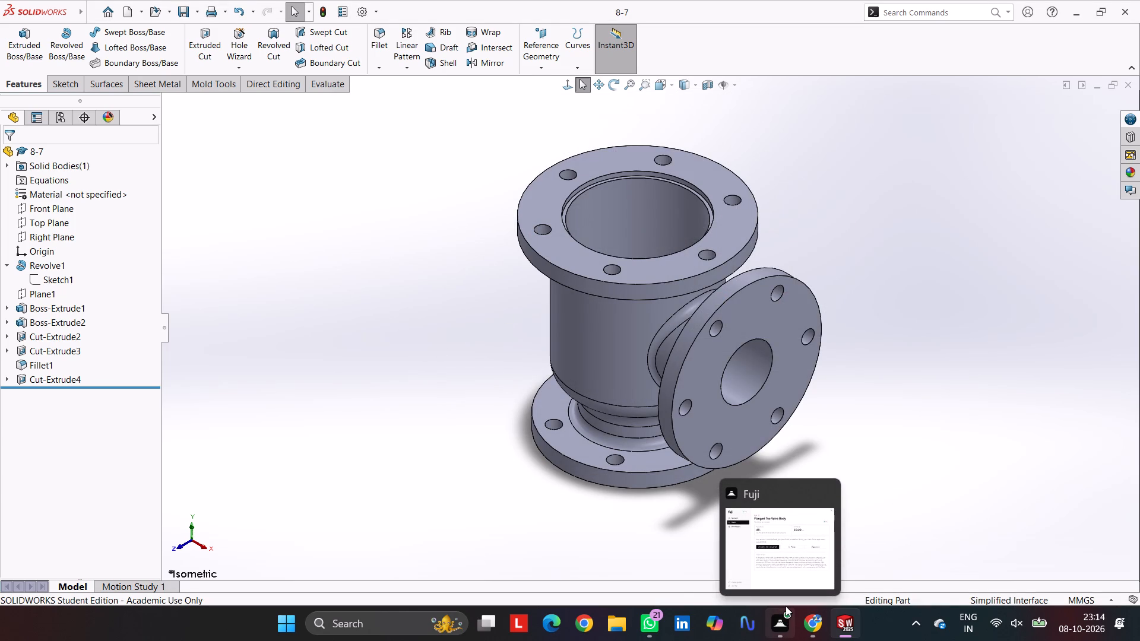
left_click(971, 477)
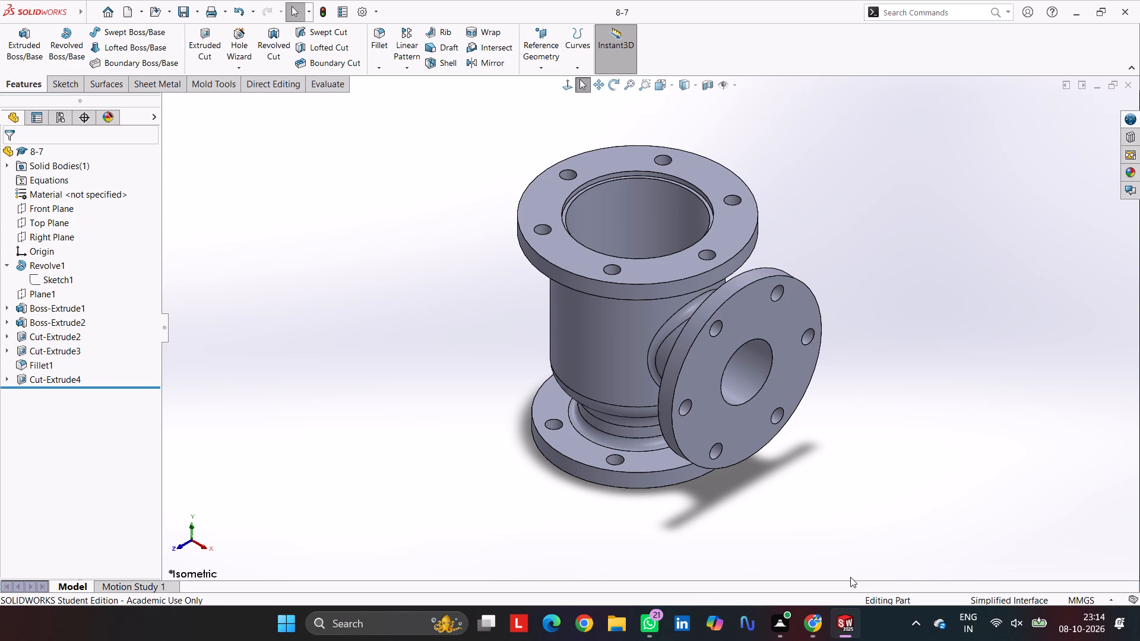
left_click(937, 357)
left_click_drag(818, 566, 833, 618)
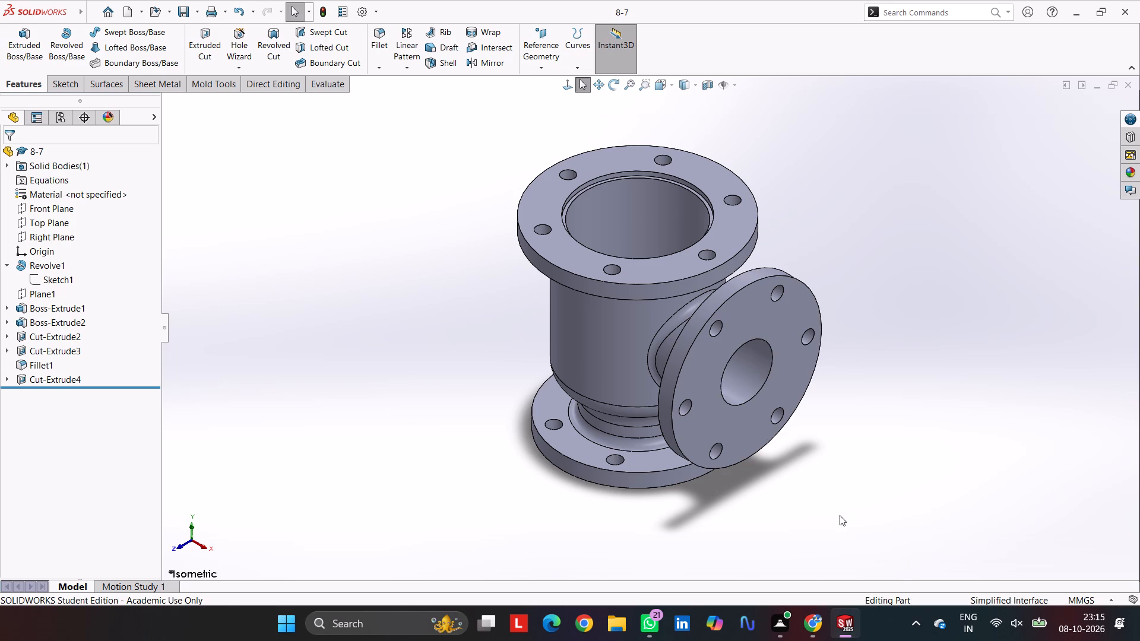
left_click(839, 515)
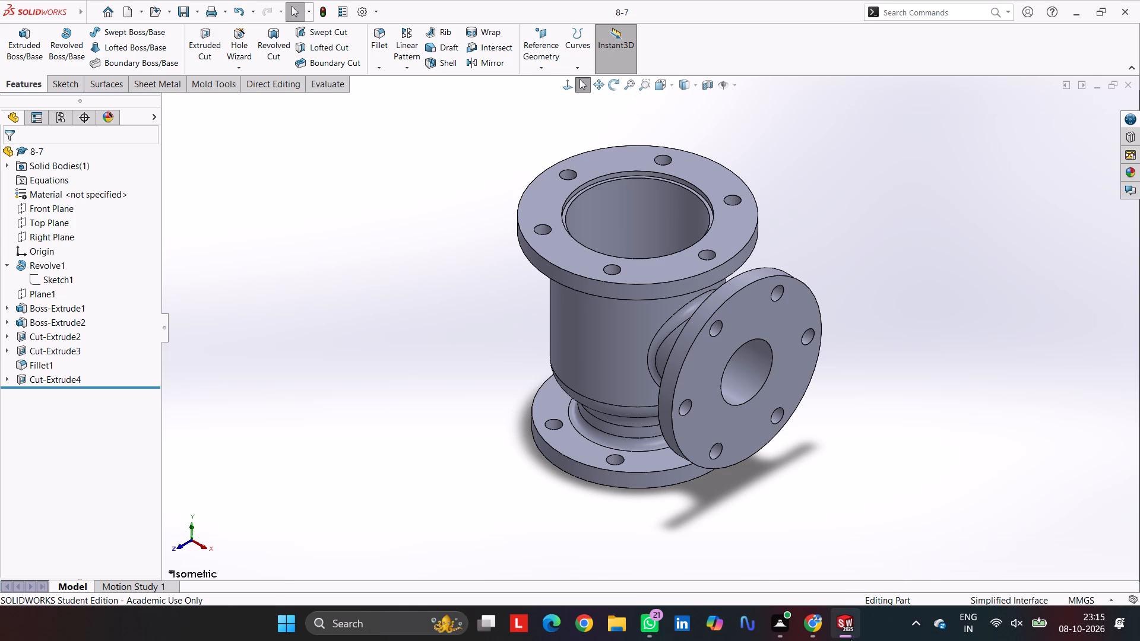